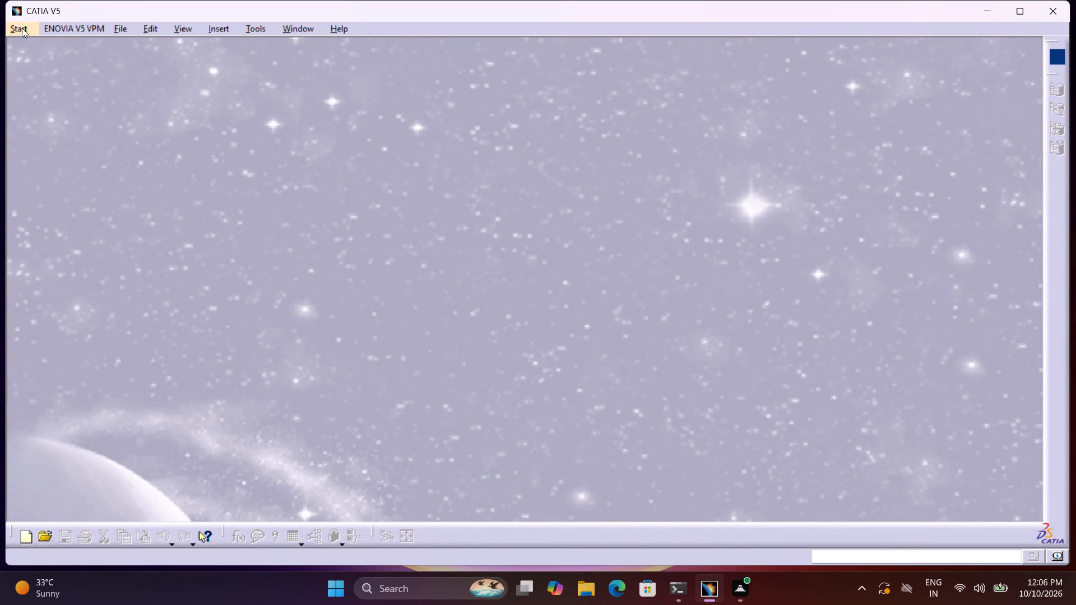
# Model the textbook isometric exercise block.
# Create a new Part Design part named catia 23, without hybrid design or a geometrical set.
pyautogui.click(24, 27)
pyautogui.click(43, 55)
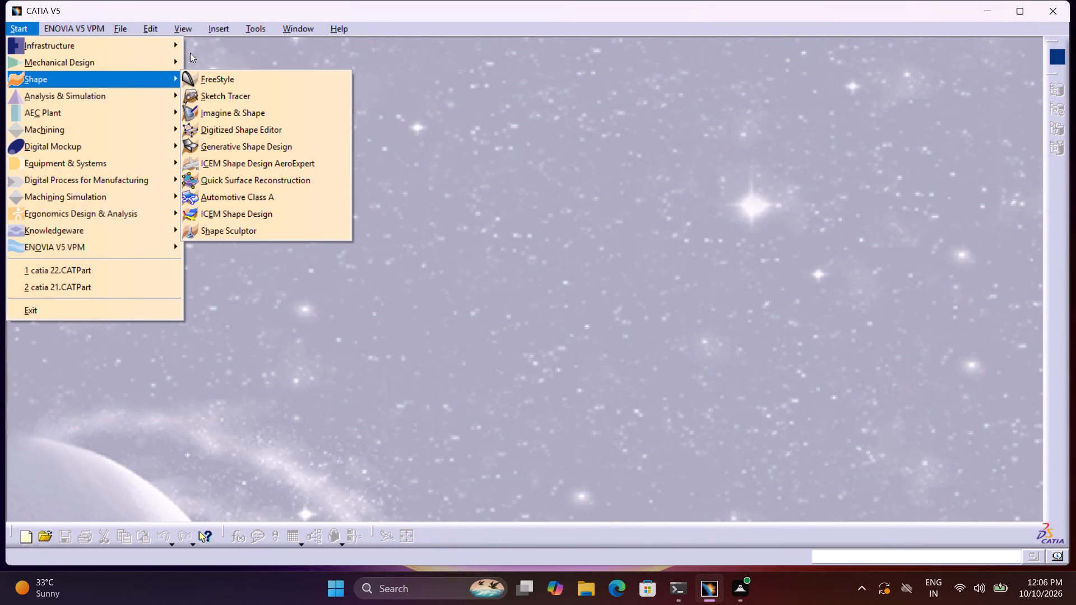
pyautogui.click(193, 65)
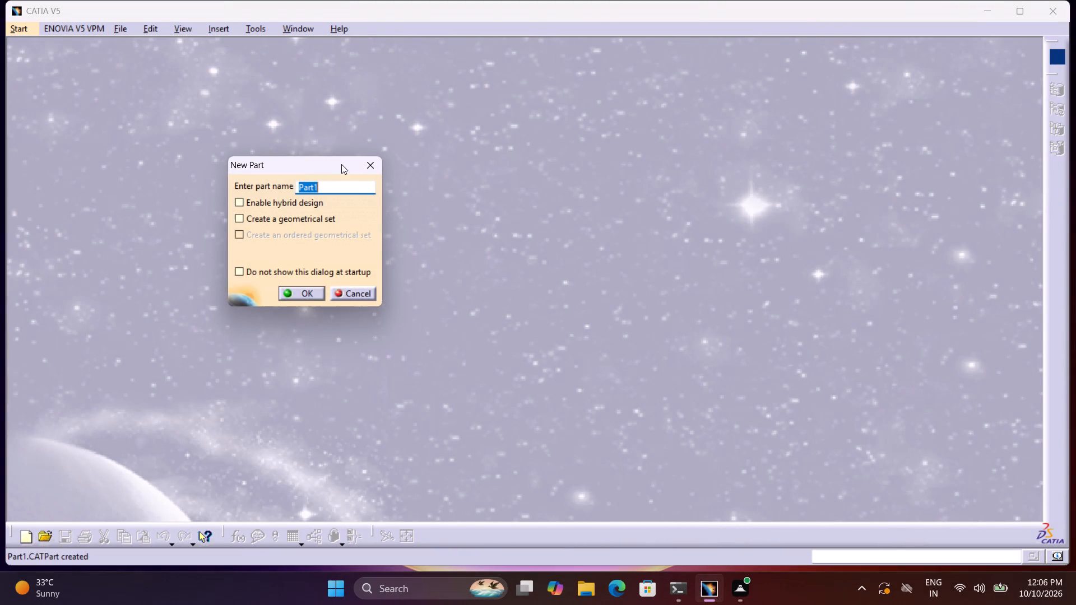
pyautogui.press('q')
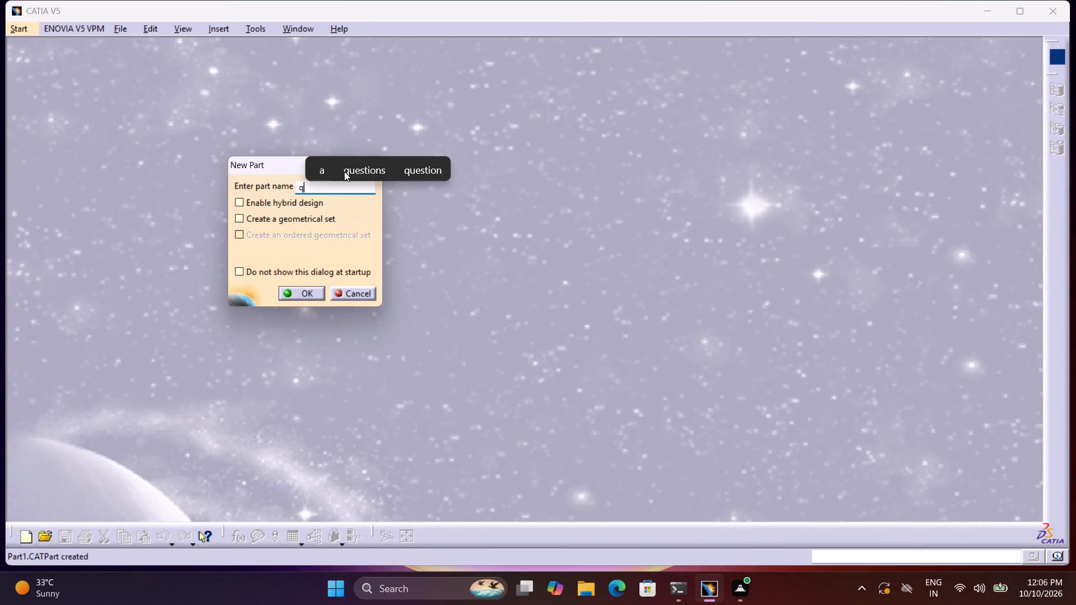
pyautogui.press('BackSpace')
pyautogui.write('catia 23')
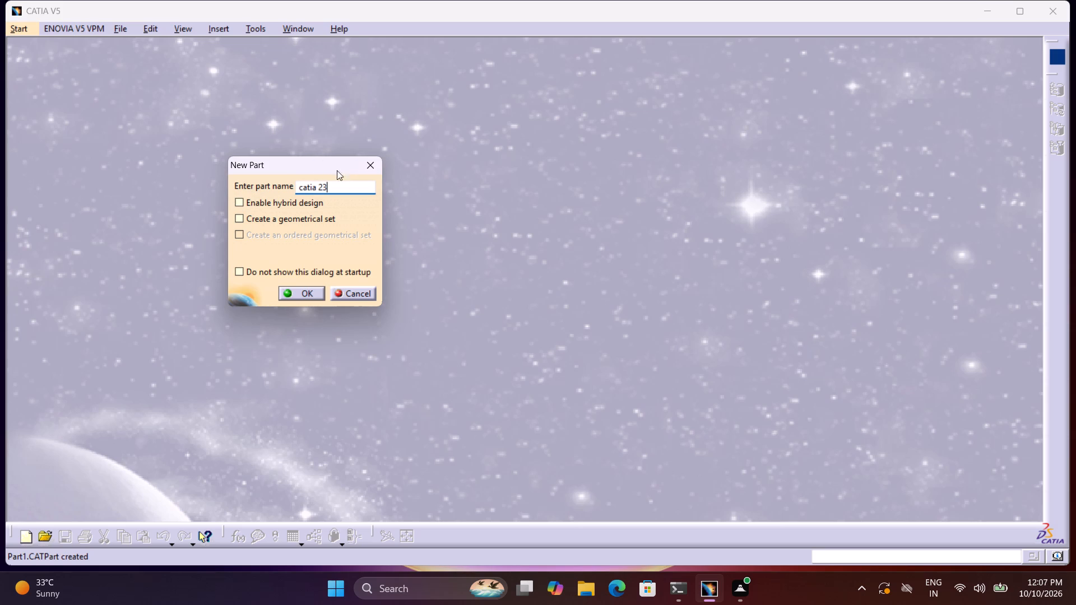
pyautogui.click(305, 296)
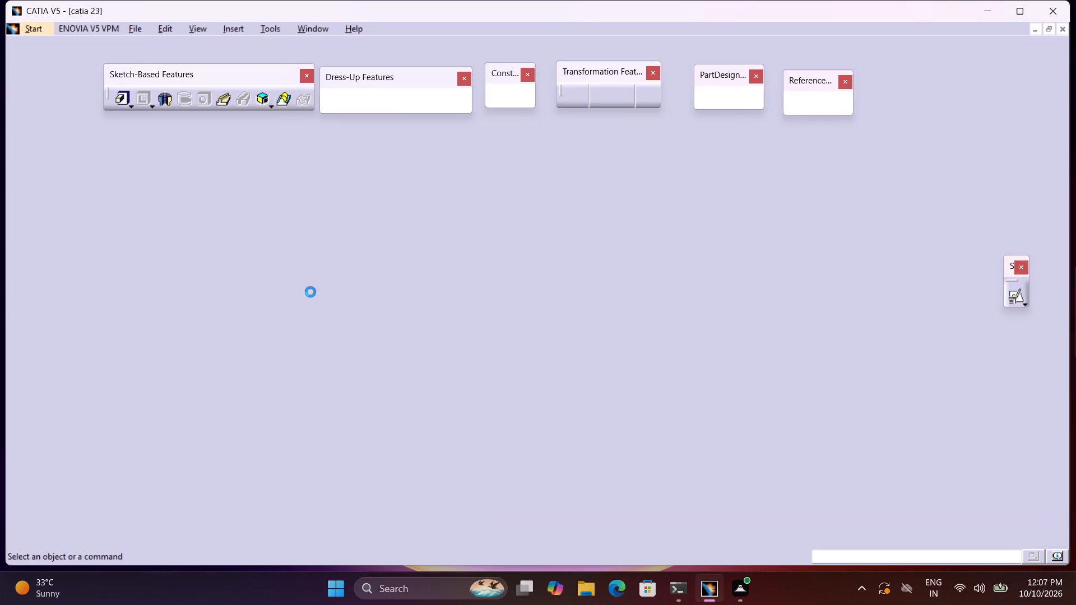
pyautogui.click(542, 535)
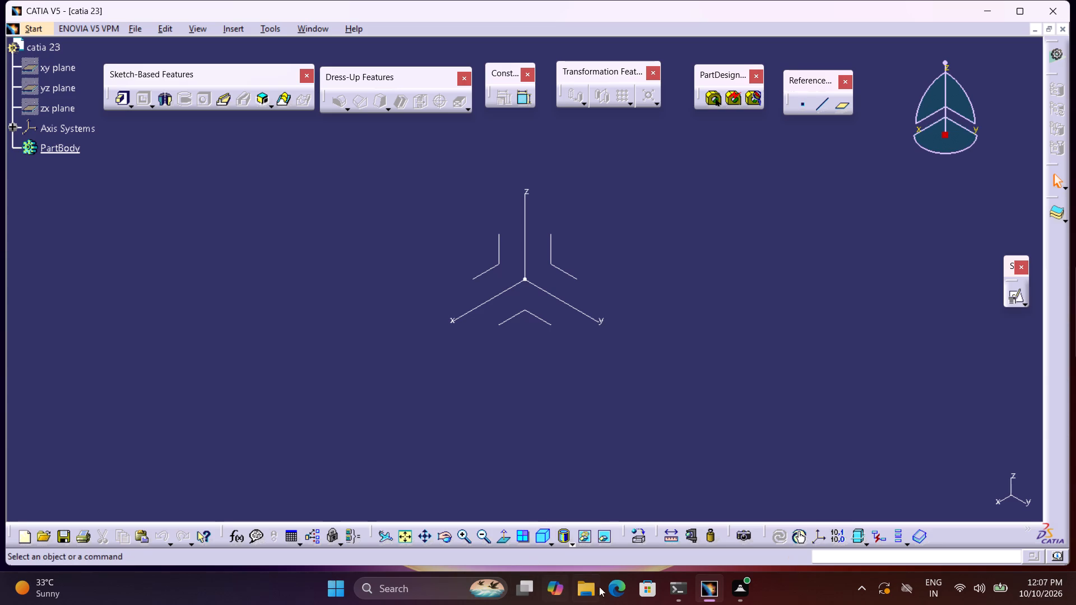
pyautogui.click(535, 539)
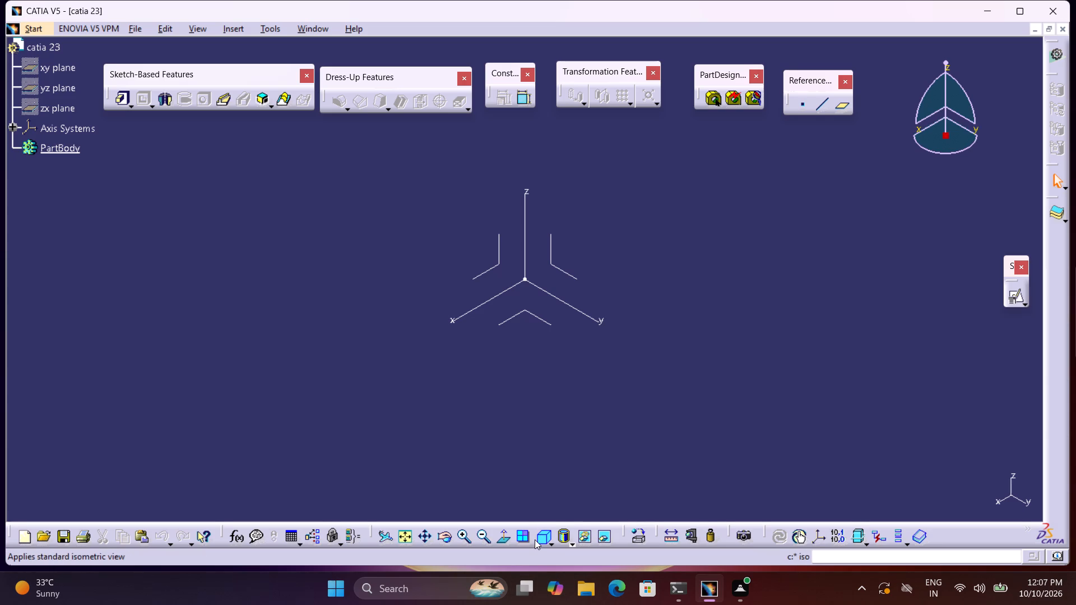
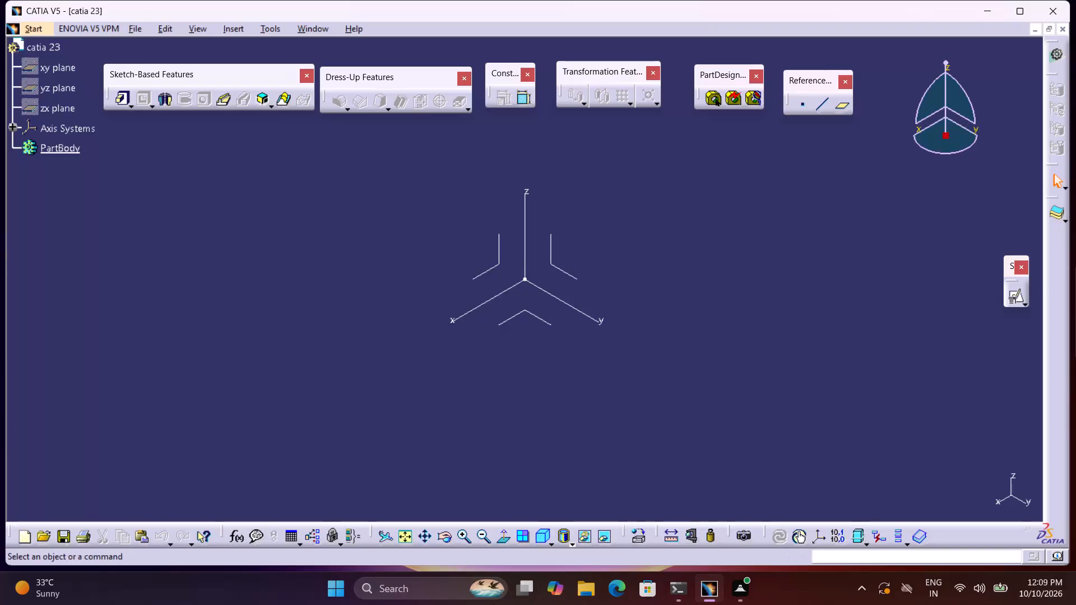
# Start a positioned sketch on the xy plane with the H and V axes swapped and V reversed.
pyautogui.moveTo(648, 411); pyautogui.dragTo(587, 409, button='middle')
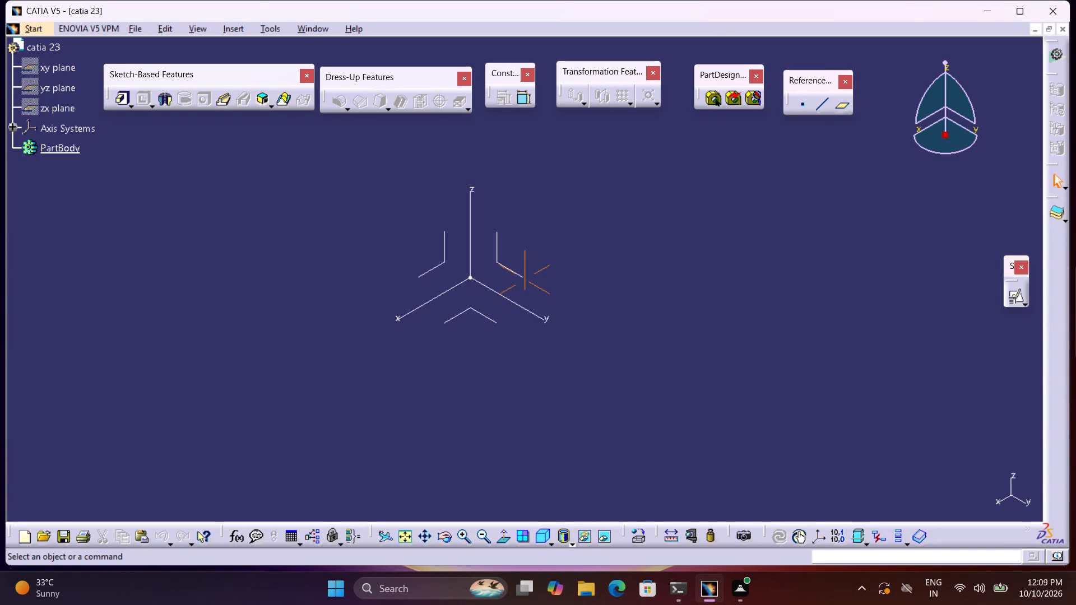
pyautogui.moveTo(587, 409); pyautogui.dragTo(587, 410, button='middle')
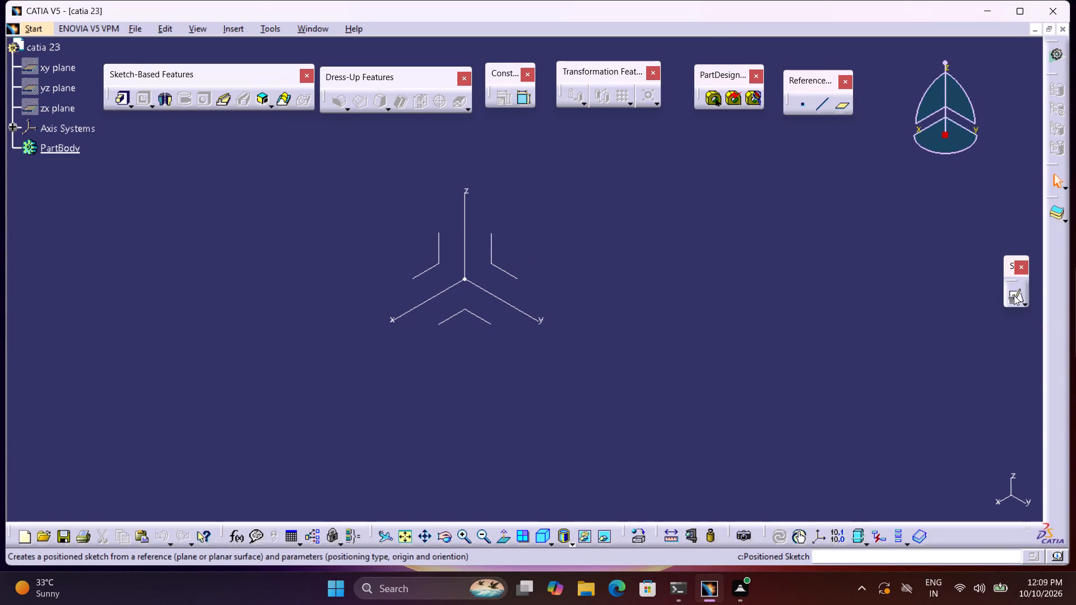
pyautogui.click(1014, 295)
pyautogui.click(464, 311)
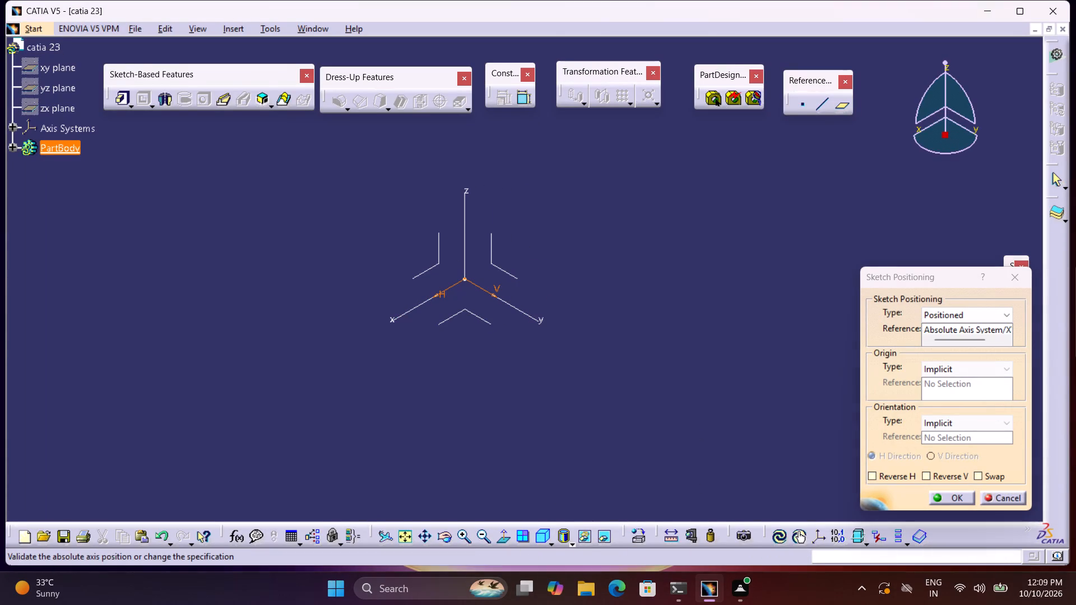
pyautogui.click(978, 476)
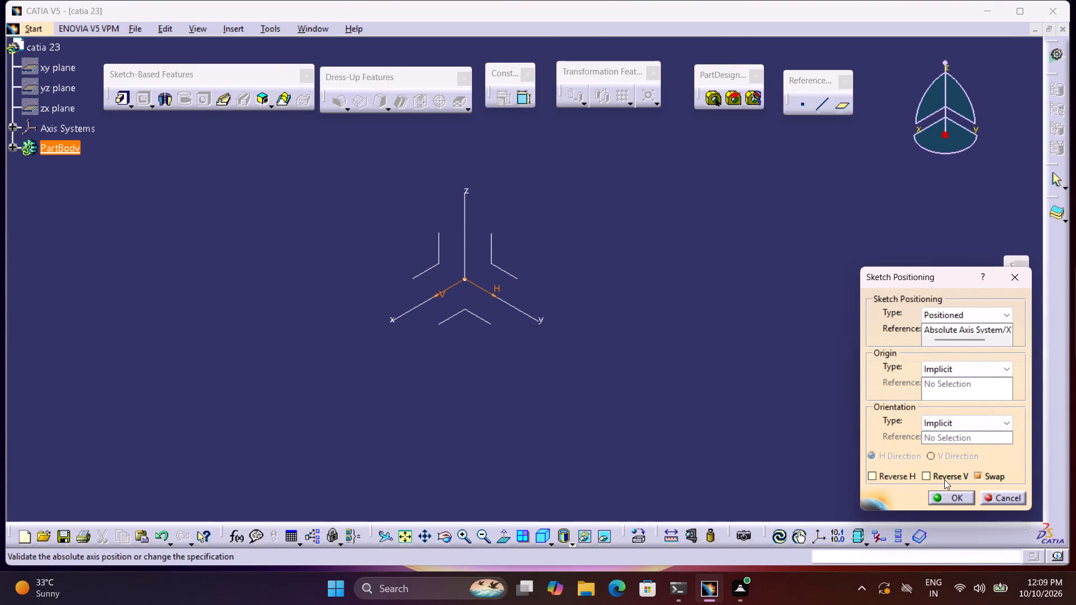
pyautogui.click(944, 480)
pyautogui.click(947, 501)
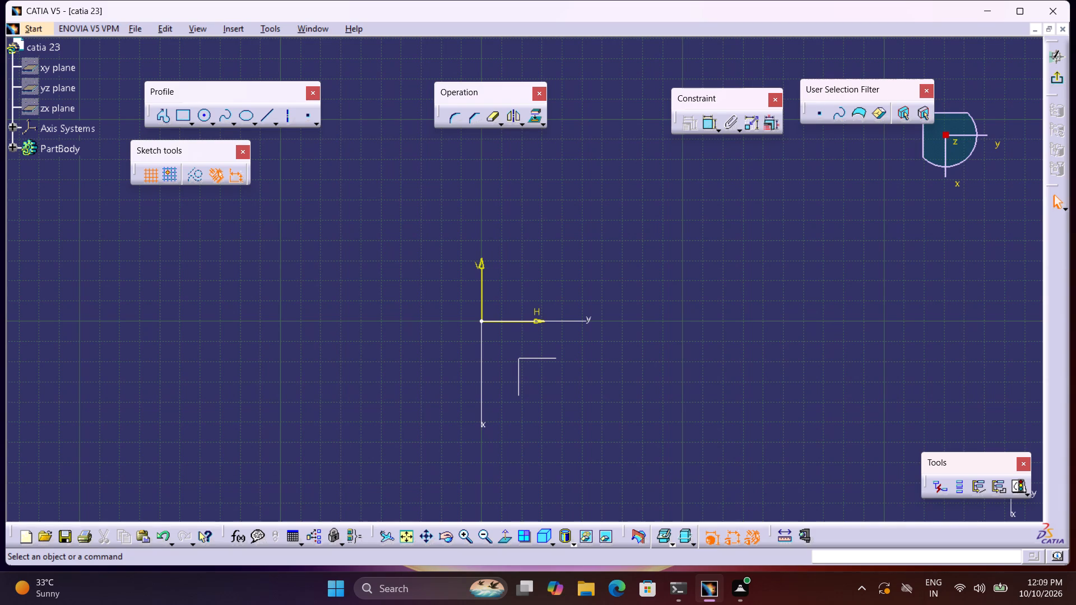
# Draw a rectangle about 103 mm by 77 mm from the sketch origin, extending along positive H and negative V.
pyautogui.click(178, 116)
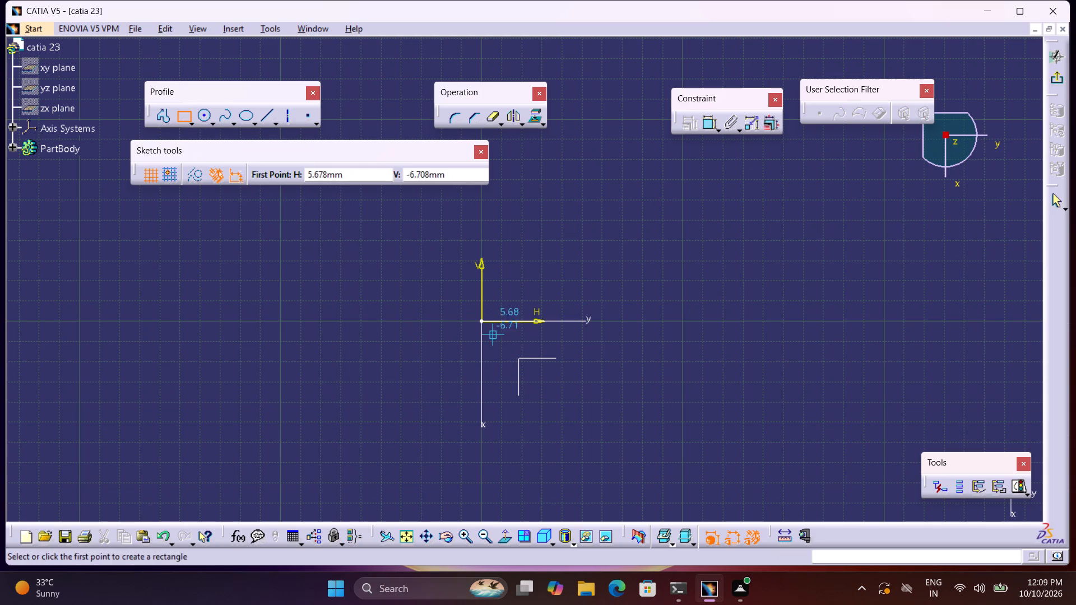
pyautogui.click(482, 322)
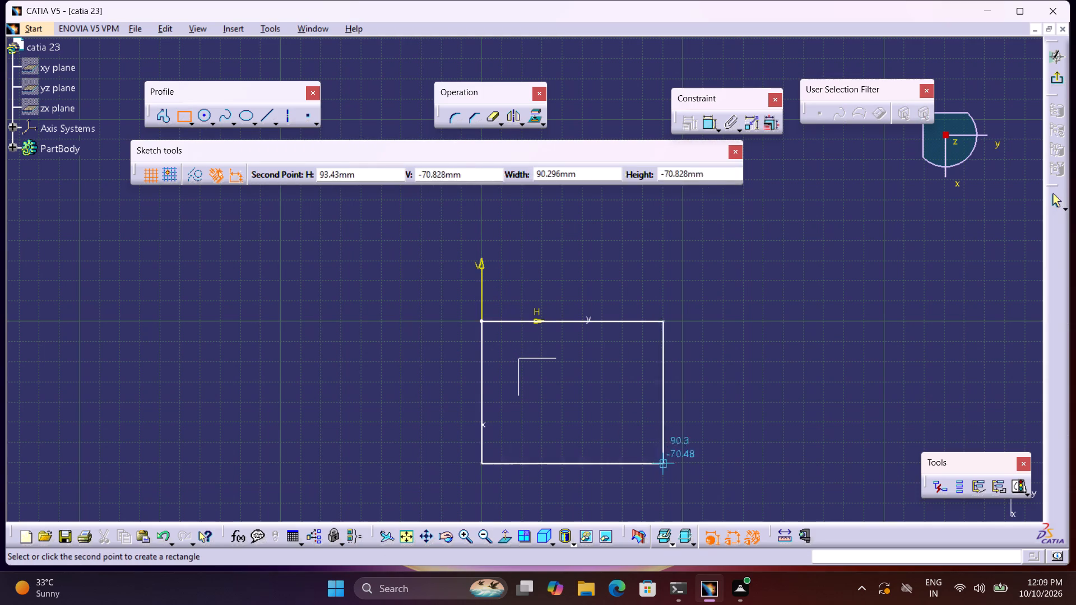
pyautogui.click(689, 477)
# Dimension the rectangle's horizontal edge and set its width to 60 mm.
pyautogui.doubleClick(707, 124)
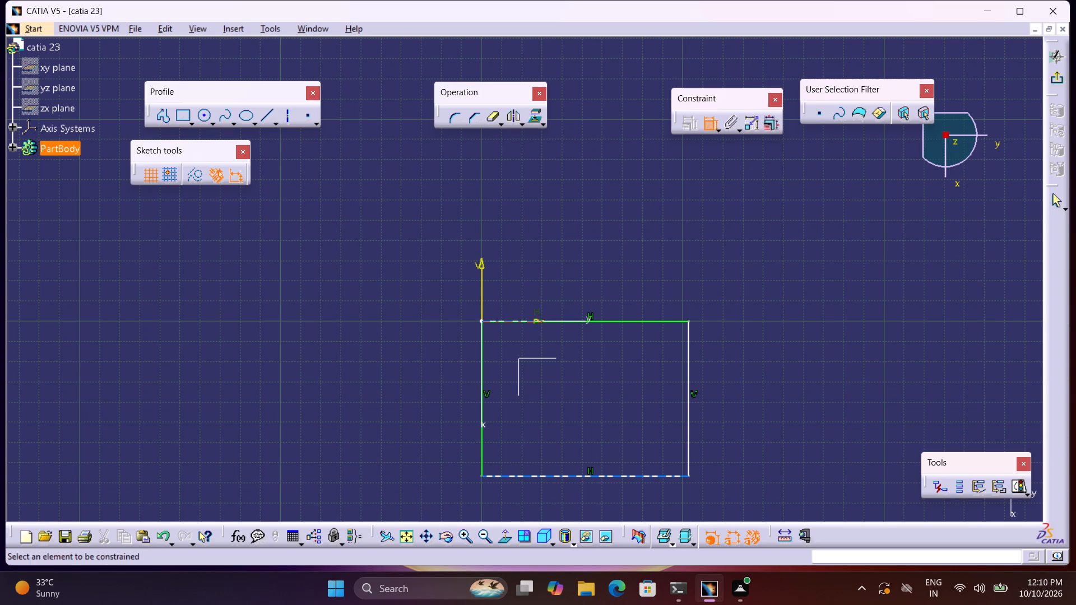
pyautogui.click(629, 322)
pyautogui.click(615, 271)
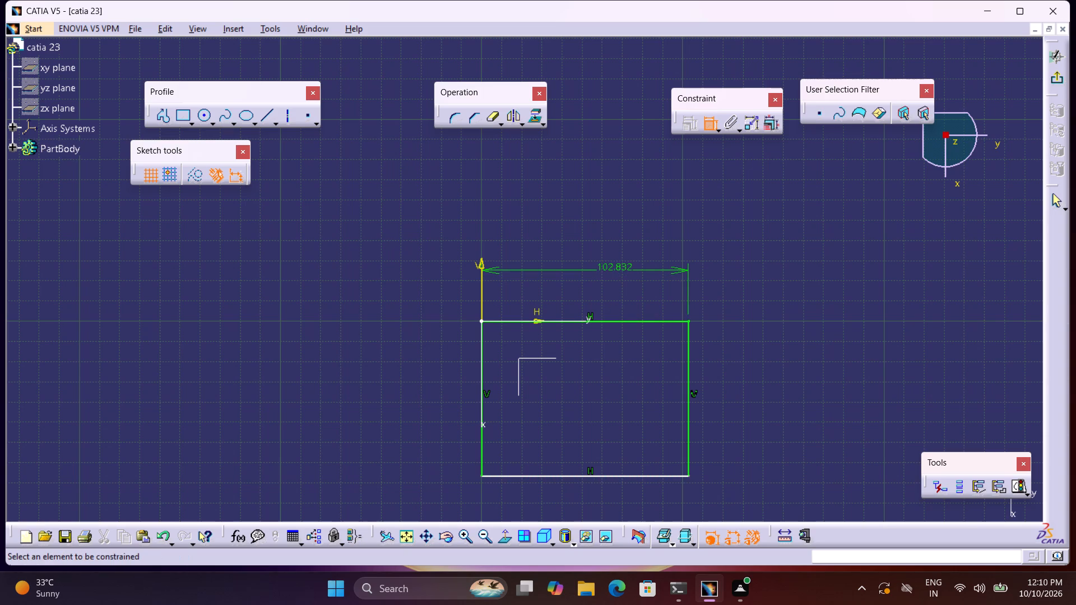
pyautogui.doubleClick(615, 270)
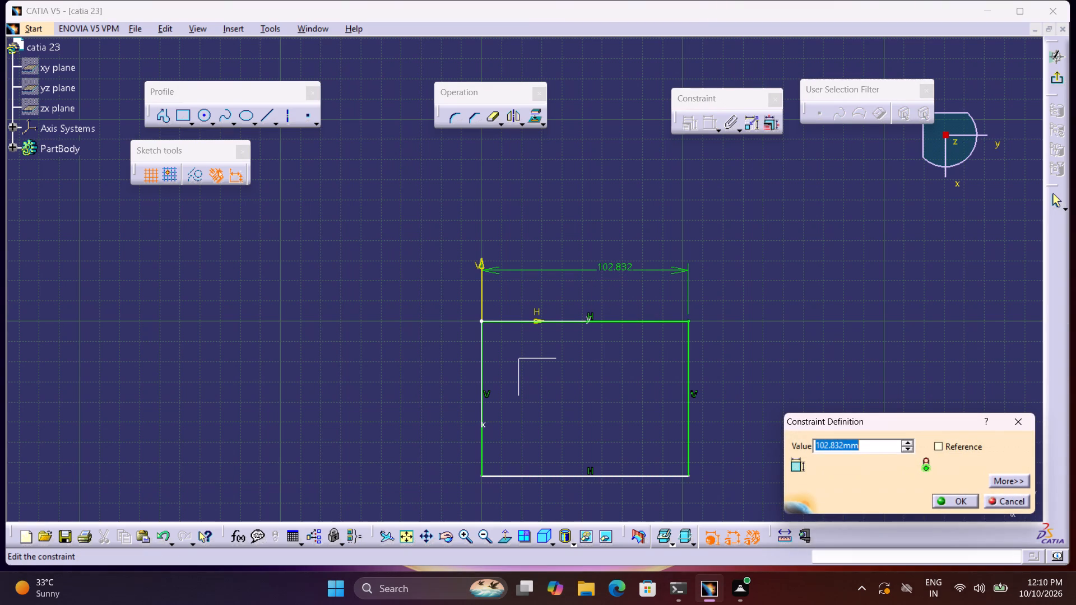
pyautogui.press('6')
pyautogui.press('0')
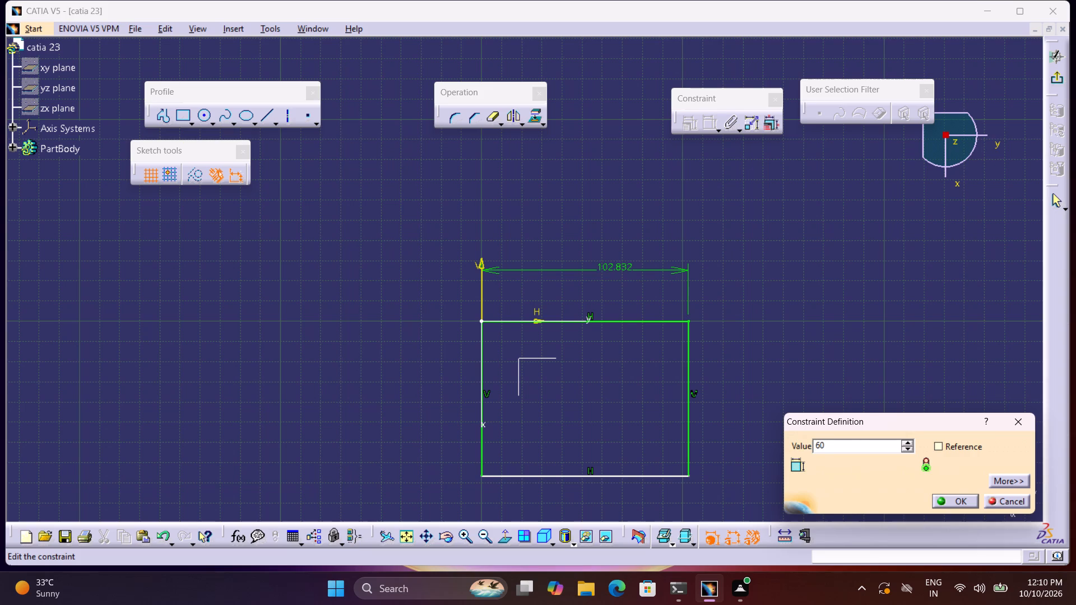
pyautogui.press('Return')
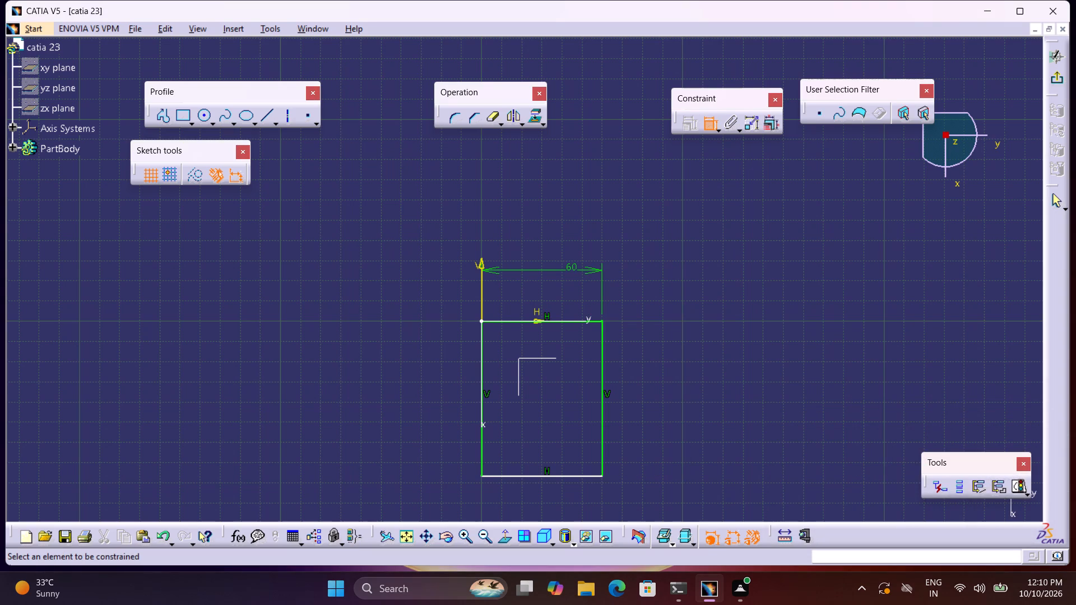
# Dimension the rectangle's vertical edge, set its height to 100 mm, and leave the sketch.
pyautogui.click(603, 355)
pyautogui.click(667, 397)
pyautogui.doubleClick(671, 389)
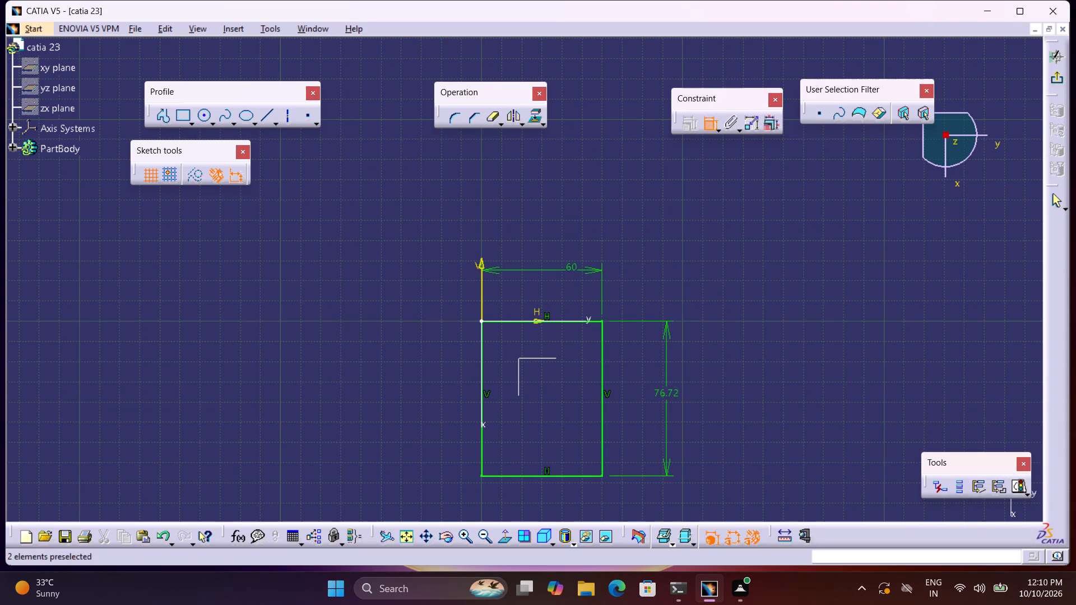
pyautogui.write('10')
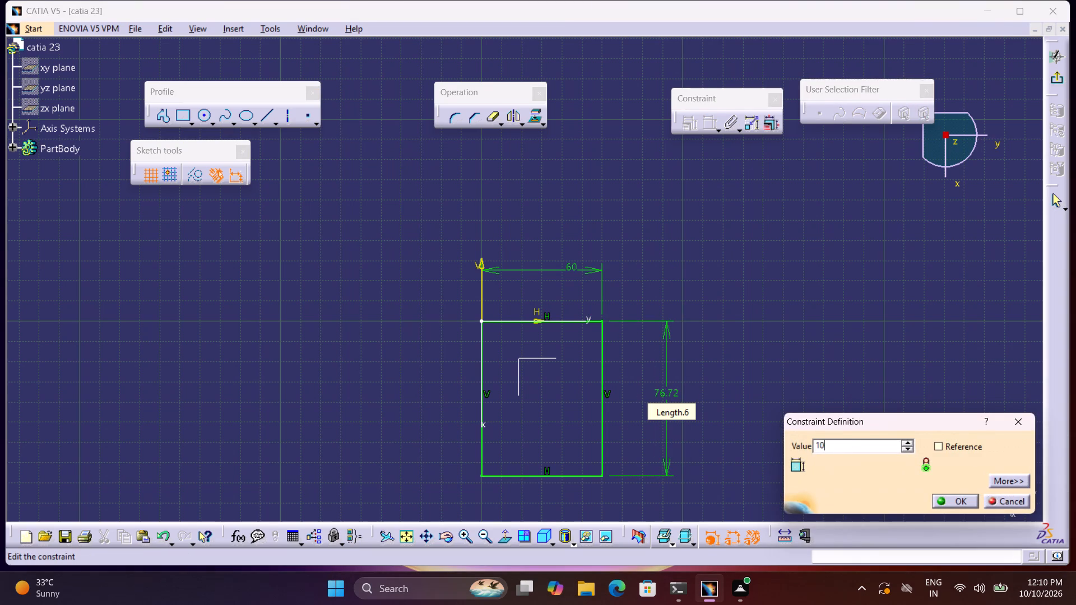
pyautogui.press('0')
pyautogui.press('Return')
pyautogui.moveTo(675, 431); pyautogui.dragTo(639, 355, button='middle')
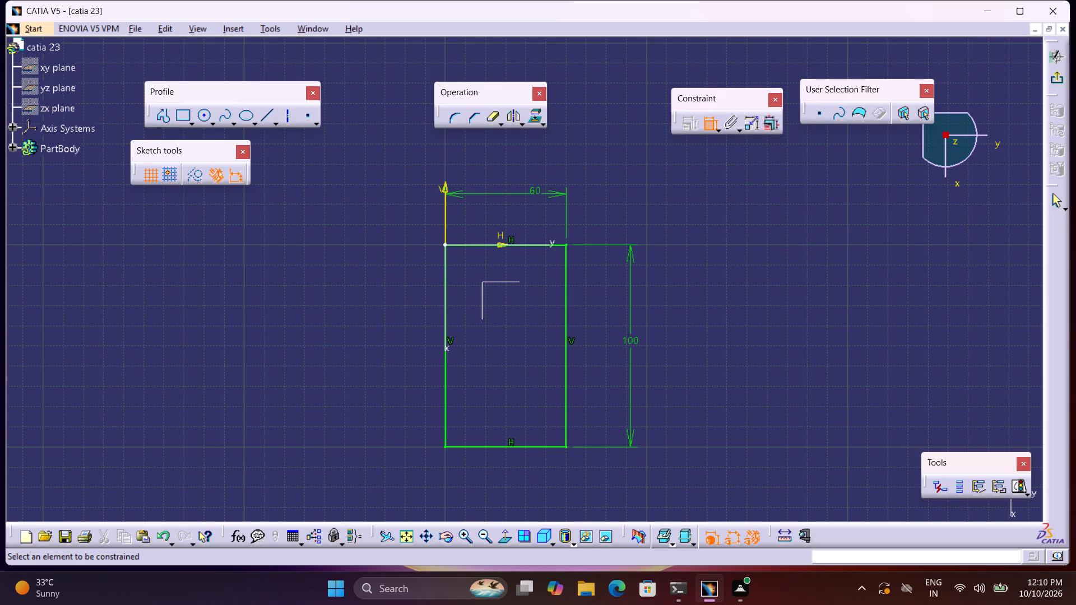
pyautogui.click(1054, 82)
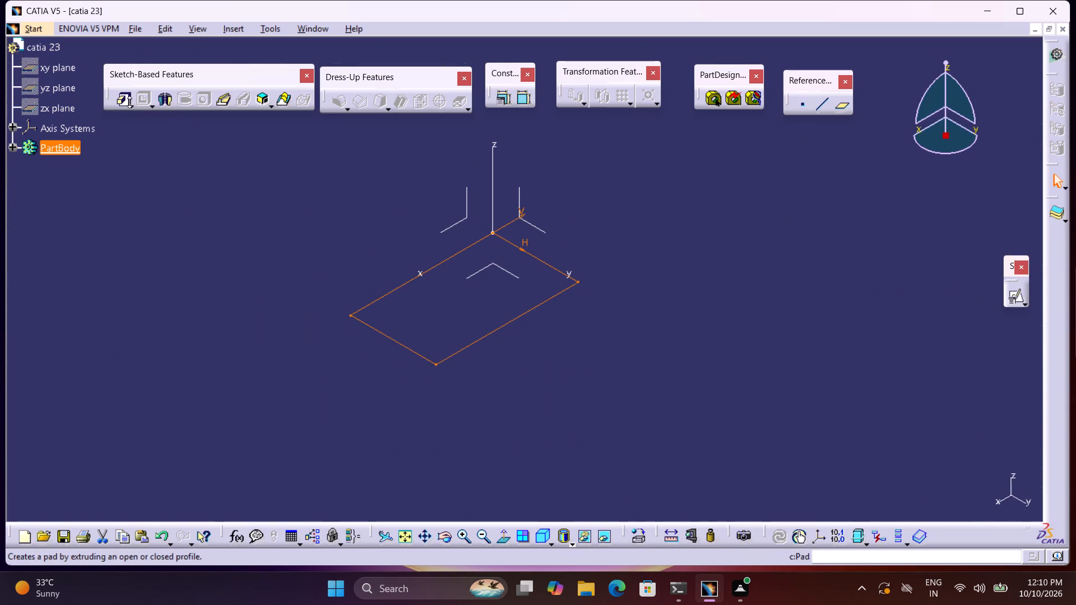
# Extrude the rectangle sketch as a Pad with a length of 25 mm.
pyautogui.click(124, 97)
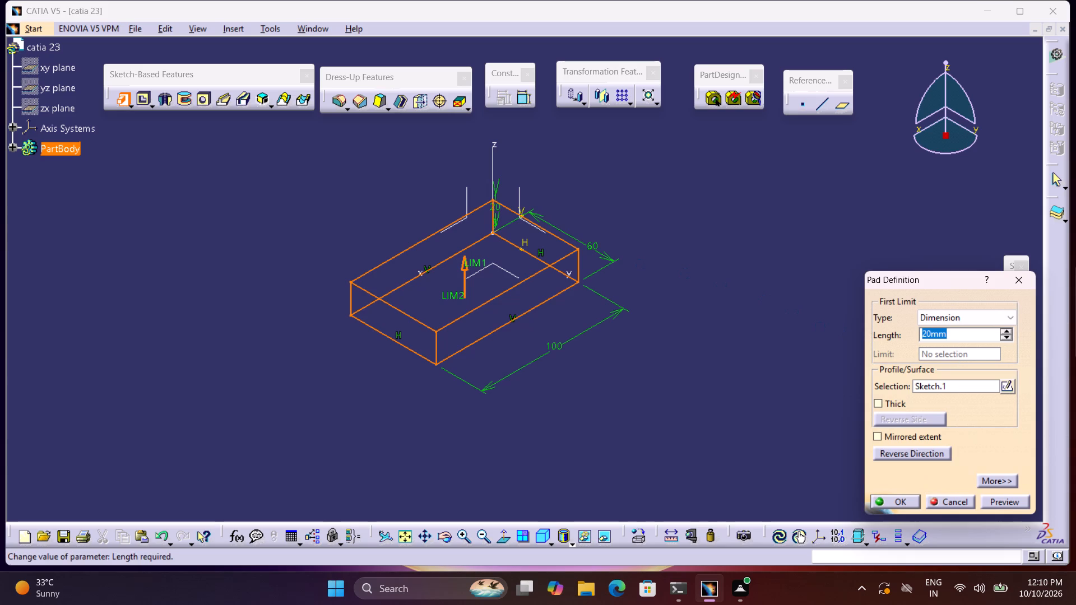
pyautogui.press('2')
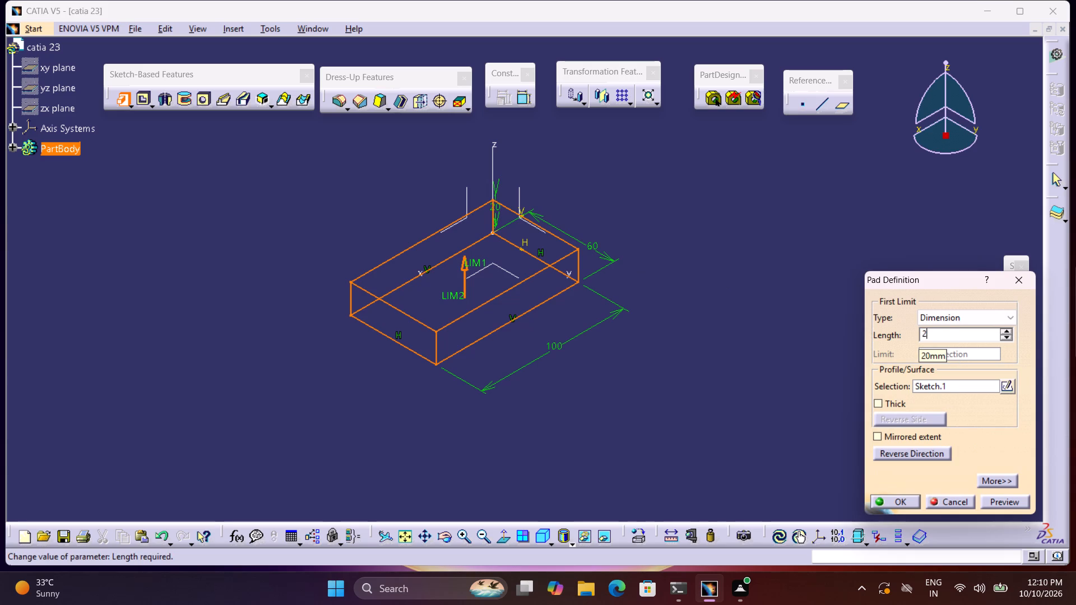
pyautogui.press('5')
pyautogui.press('Return')
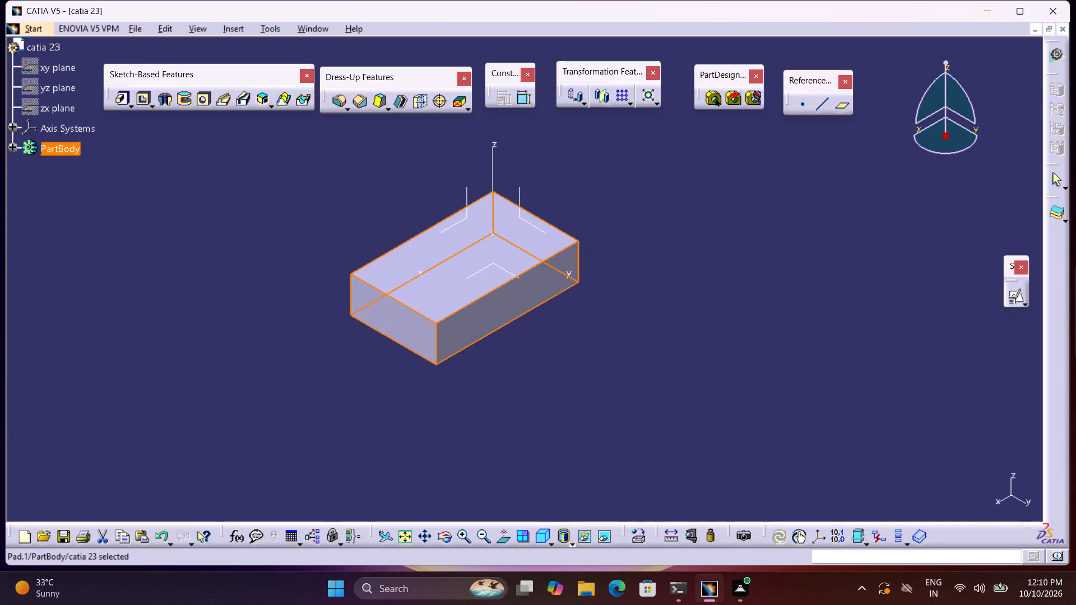
pyautogui.click(825, 357)
# Start a positioned sketch on the block's 60 mm wide end face farthest from the origin, keeping the default orientation.
pyautogui.moveTo(741, 379); pyautogui.dragTo(754, 398, button='middle')
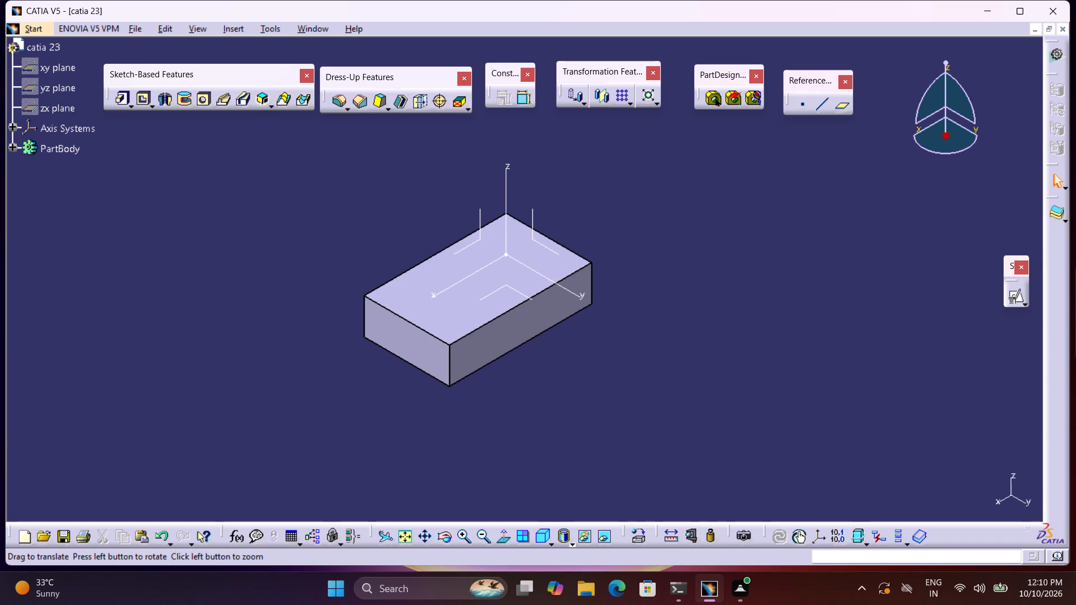
pyautogui.click(1011, 292)
pyautogui.click(416, 337)
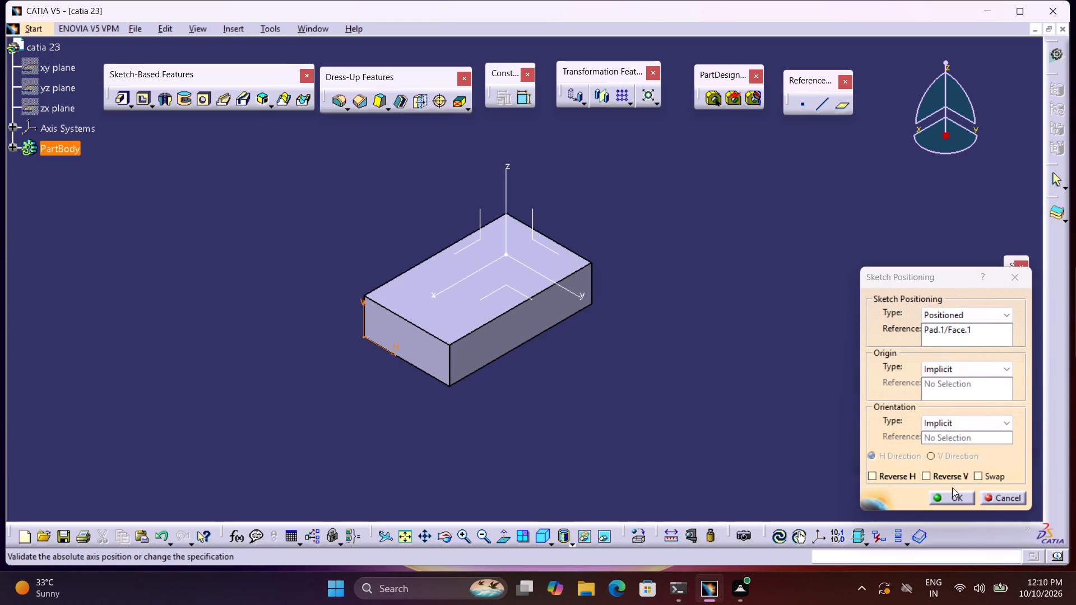
pyautogui.click(966, 495)
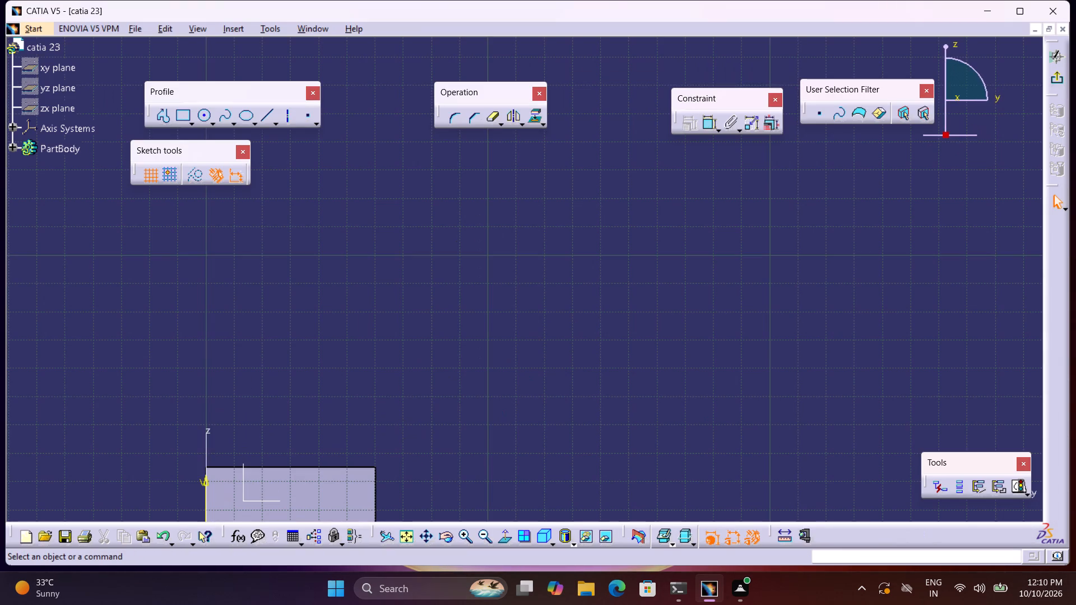
# Draw a circle of about 14 mm radius centred on the end face's bottom edge, near its middle.
pyautogui.click(203, 120)
pyautogui.moveTo(365, 183); pyautogui.dragTo(438, 123, button='middle')
pyautogui.middleClick(439, 122)
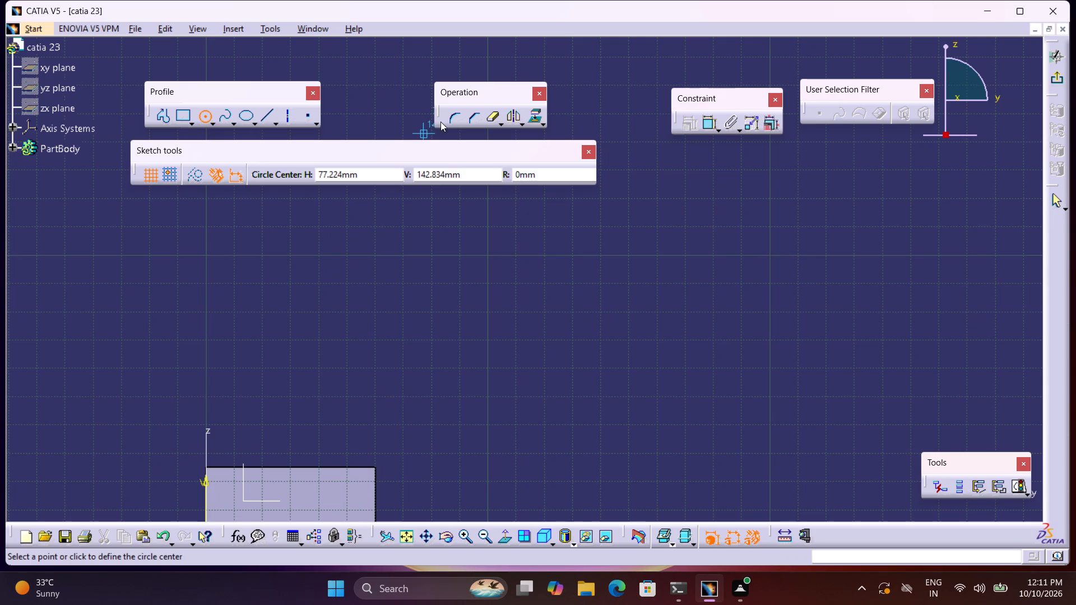
pyautogui.moveTo(365, 341); pyautogui.dragTo(479, 168, button='middle')
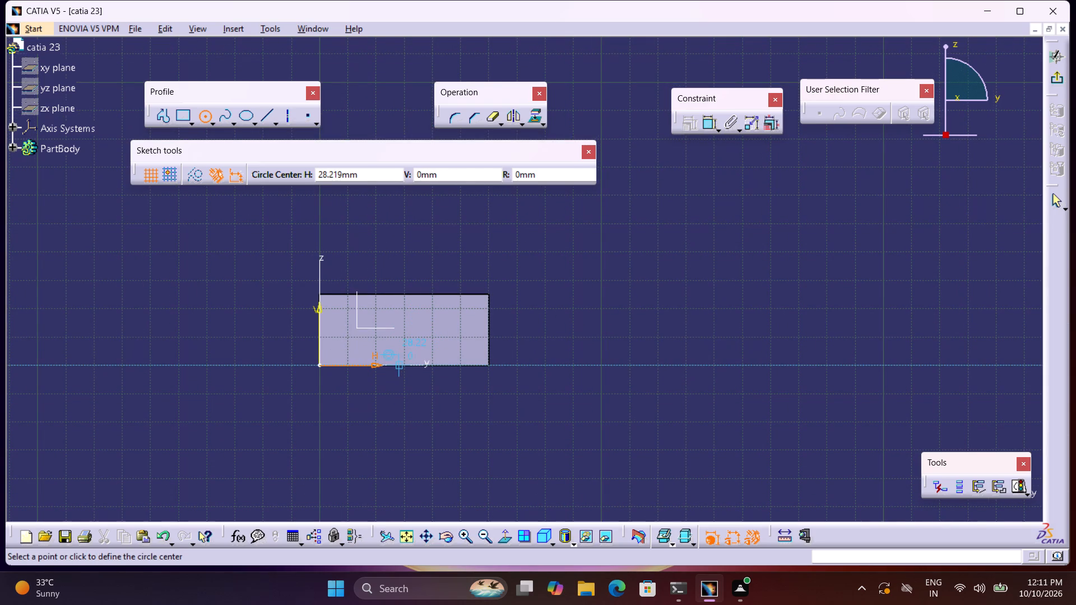
pyautogui.click(397, 365)
pyautogui.click(420, 399)
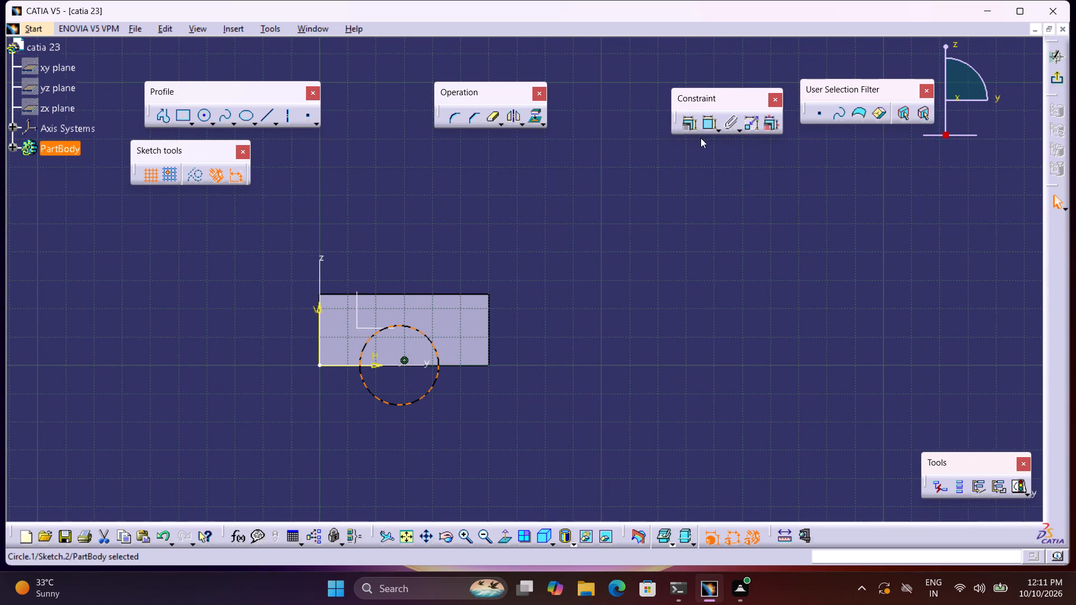
# Dimension the circle and set its radius to 15 mm.
pyautogui.click(706, 128)
pyautogui.click(630, 255)
pyautogui.doubleClick(630, 250)
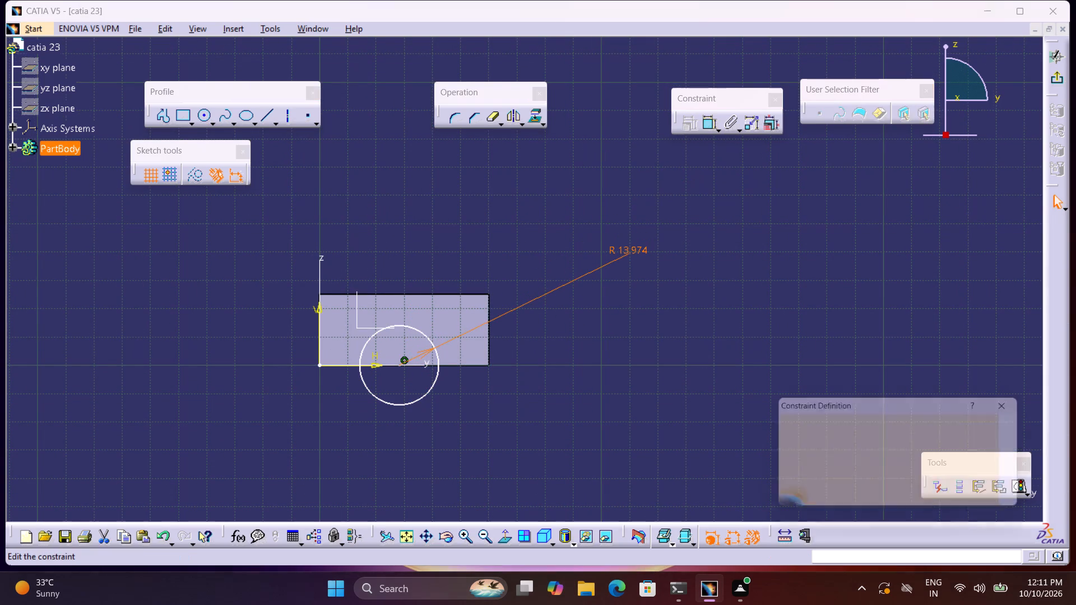
pyautogui.press('1')
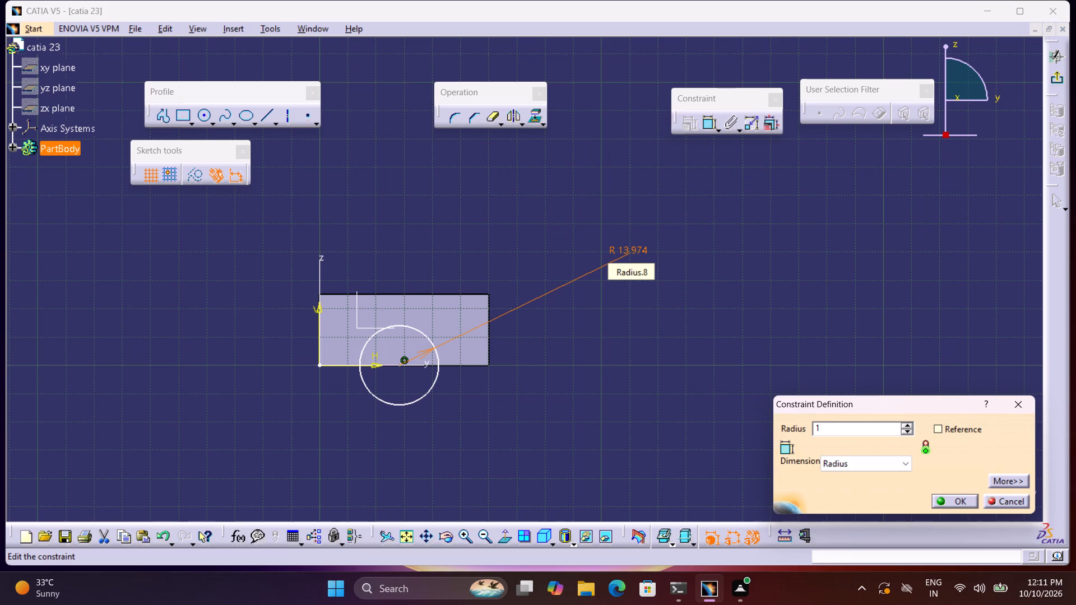
pyautogui.press('5')
pyautogui.press('Return')
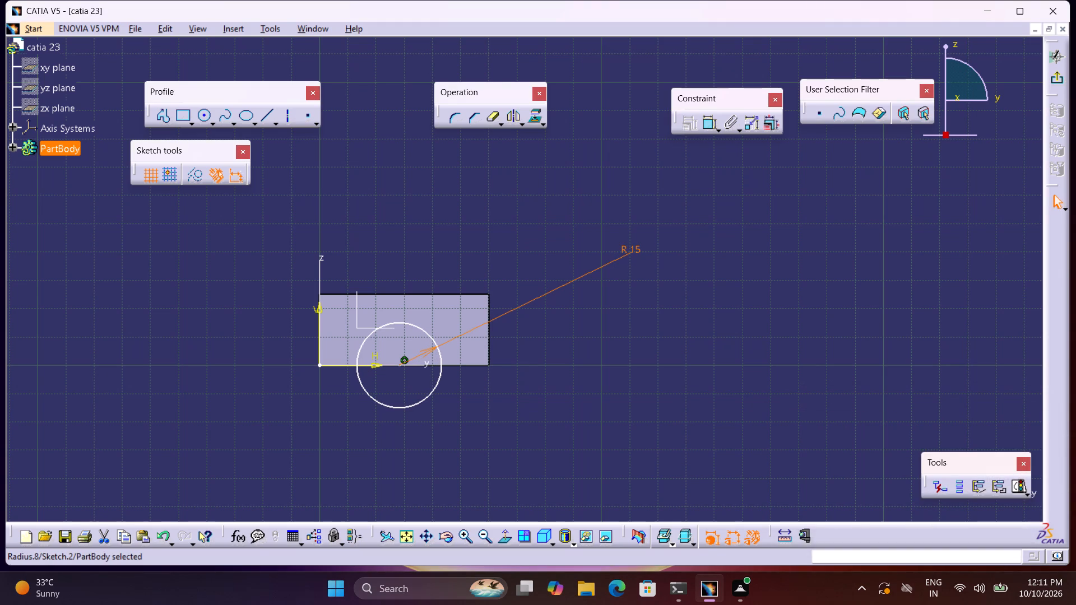
# Dimension the circle's centre from the face's vertical edge opposite the V axis, set it to 30 mm, and leave the sketch.
pyautogui.click(711, 123)
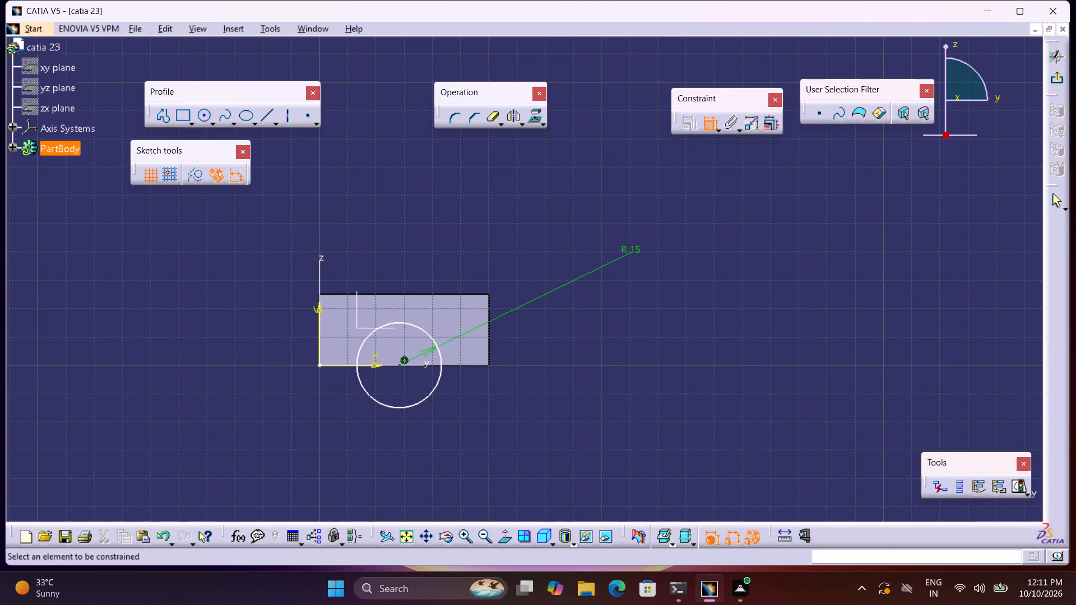
pyautogui.click(400, 365)
pyautogui.click(490, 337)
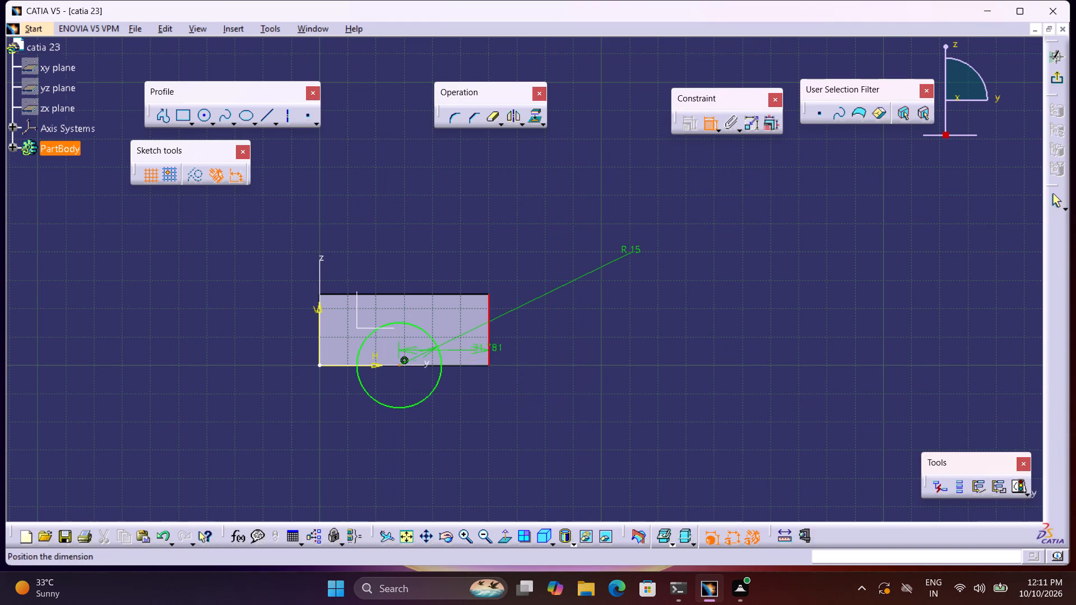
pyautogui.click(466, 418)
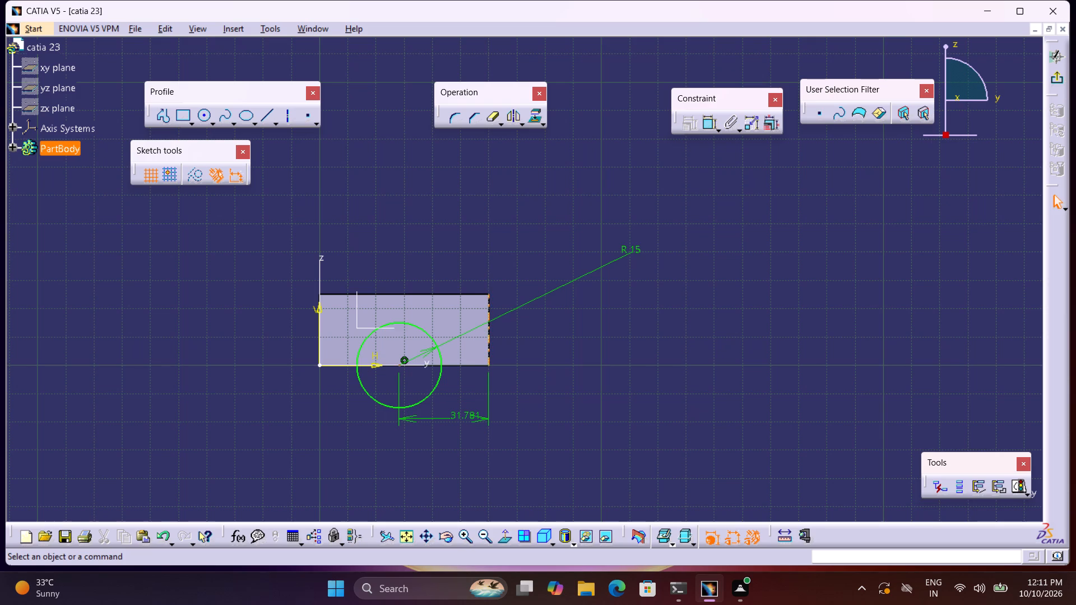
pyautogui.doubleClick(466, 415)
pyautogui.write('30')
pyautogui.press('Return')
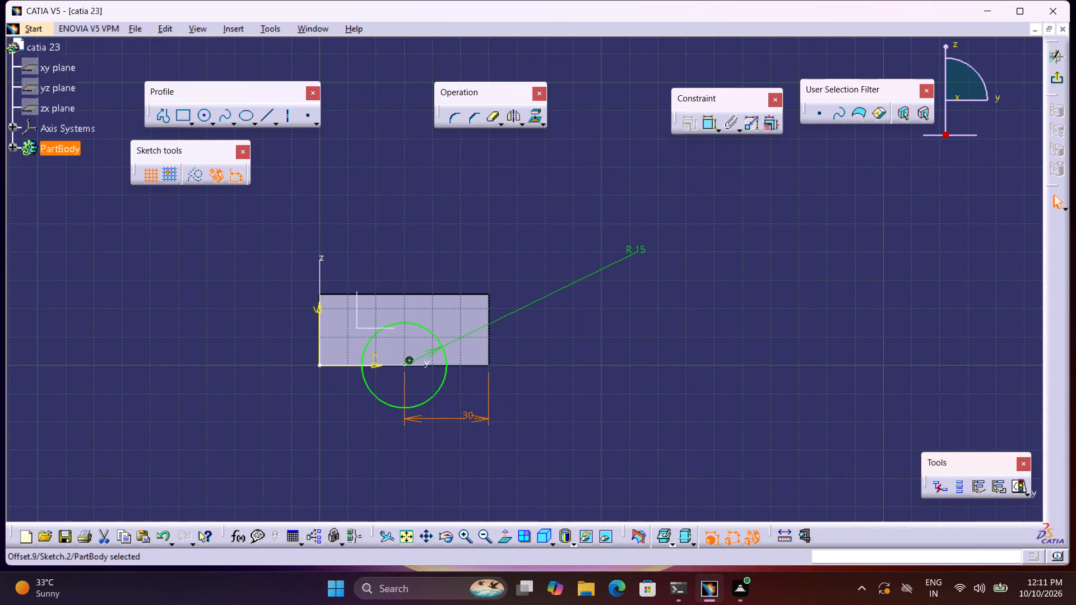
pyautogui.click(1050, 75)
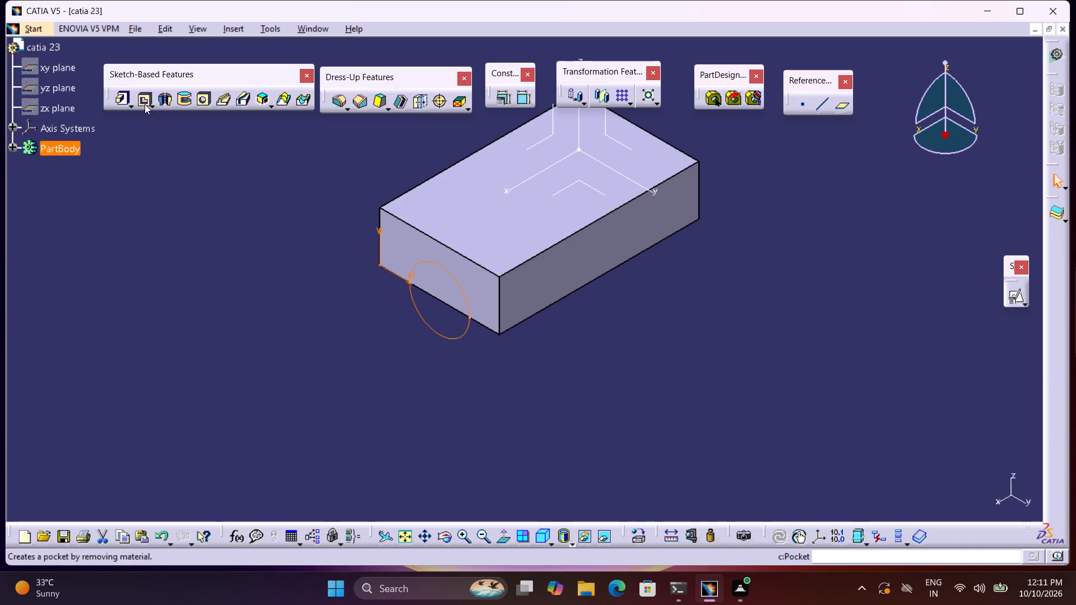
# Pocket the 15 mm radius circle on the end face through the block with the Up to next limit.
pyautogui.click(145, 104)
pyautogui.click(971, 313)
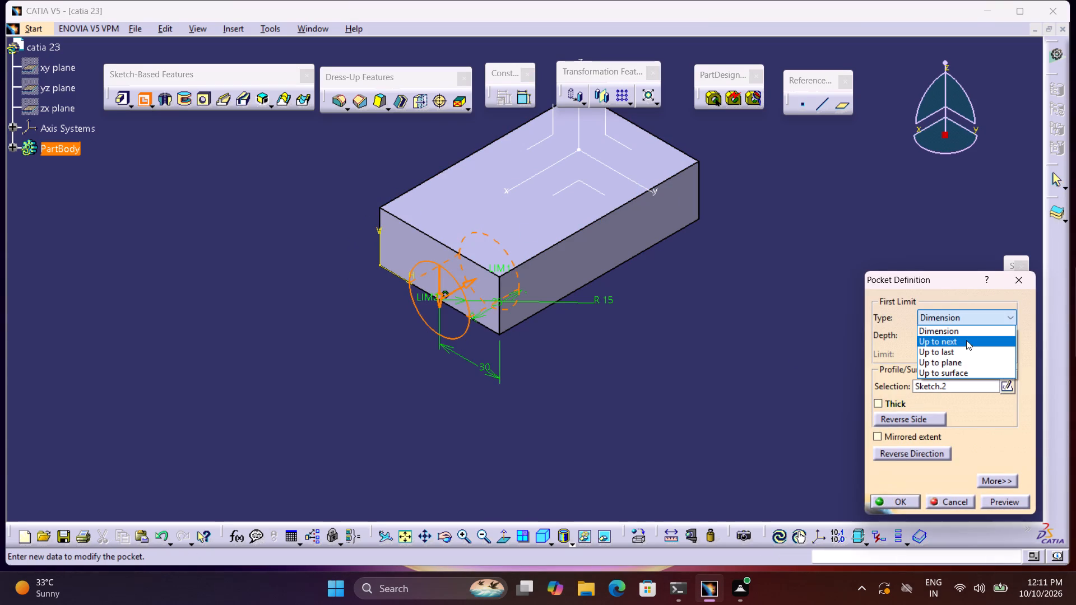
pyautogui.click(966, 339)
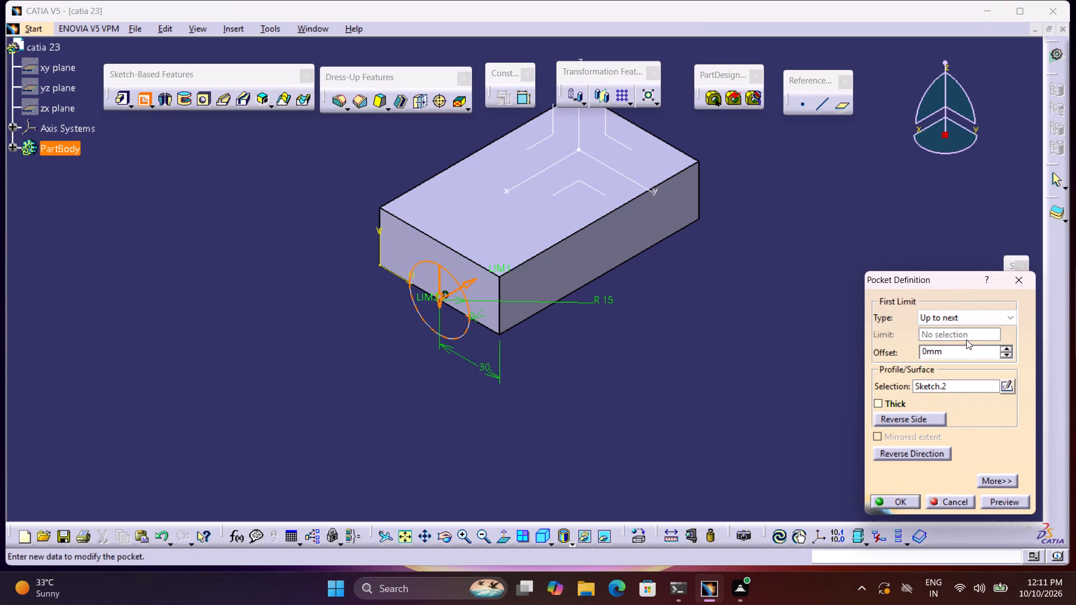
pyautogui.click(906, 504)
pyautogui.click(562, 597)
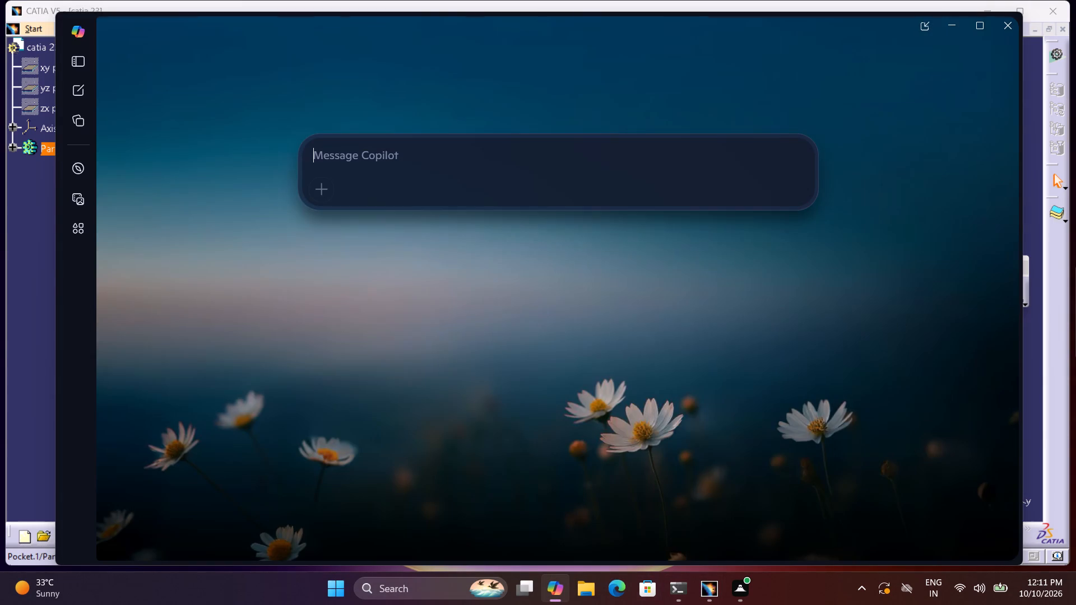
pyautogui.click(1007, 25)
pyautogui.click(715, 358)
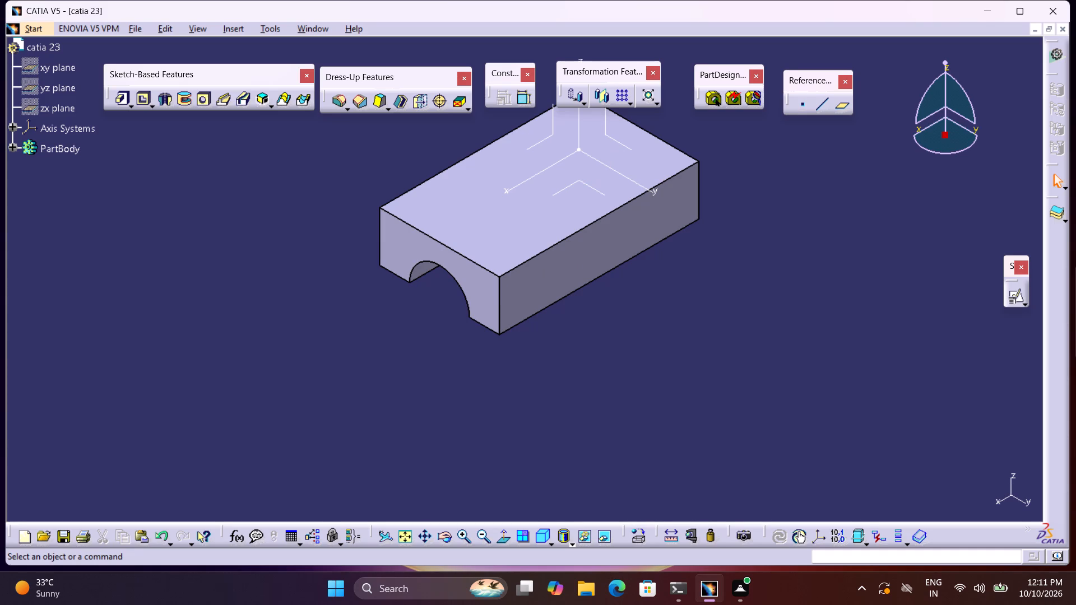
# Start a positioned sketch on the 100 mm long side face farthest from the origin, keeping the default orientation.
pyautogui.click(1013, 300)
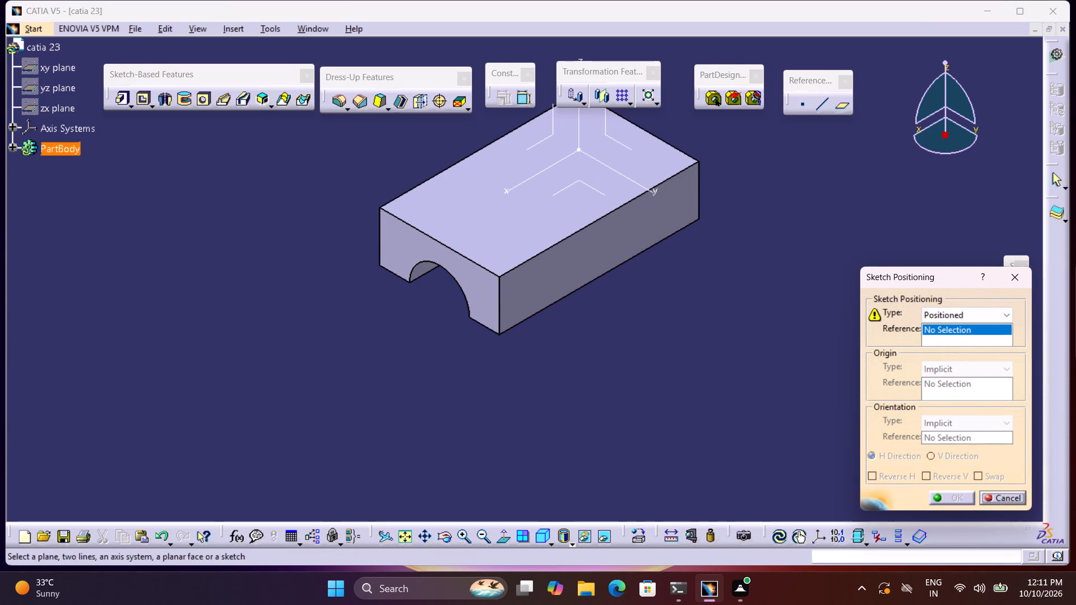
pyautogui.click(671, 221)
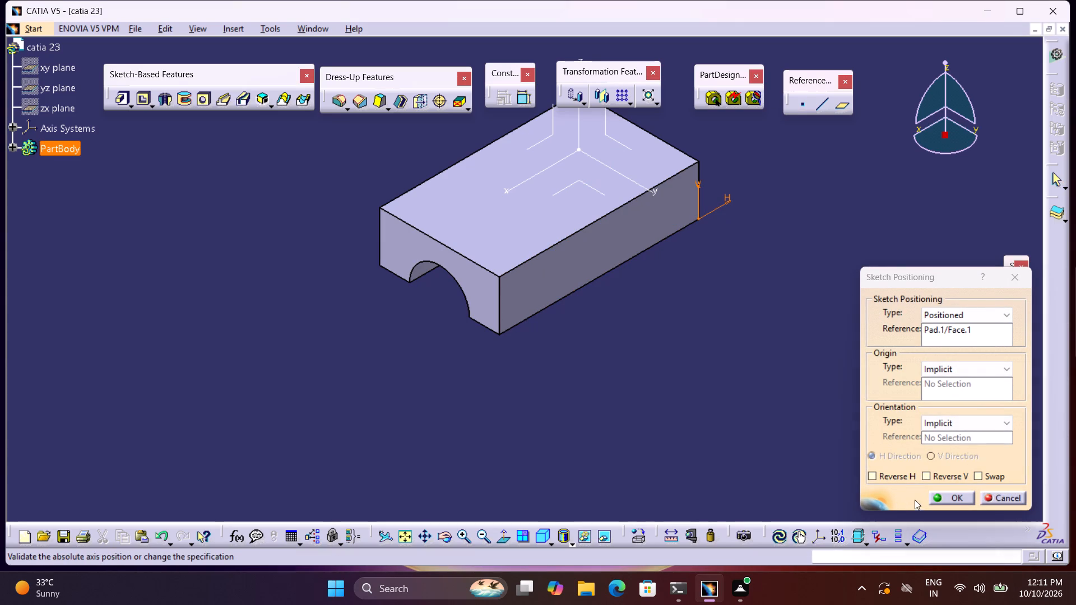
pyautogui.click(944, 498)
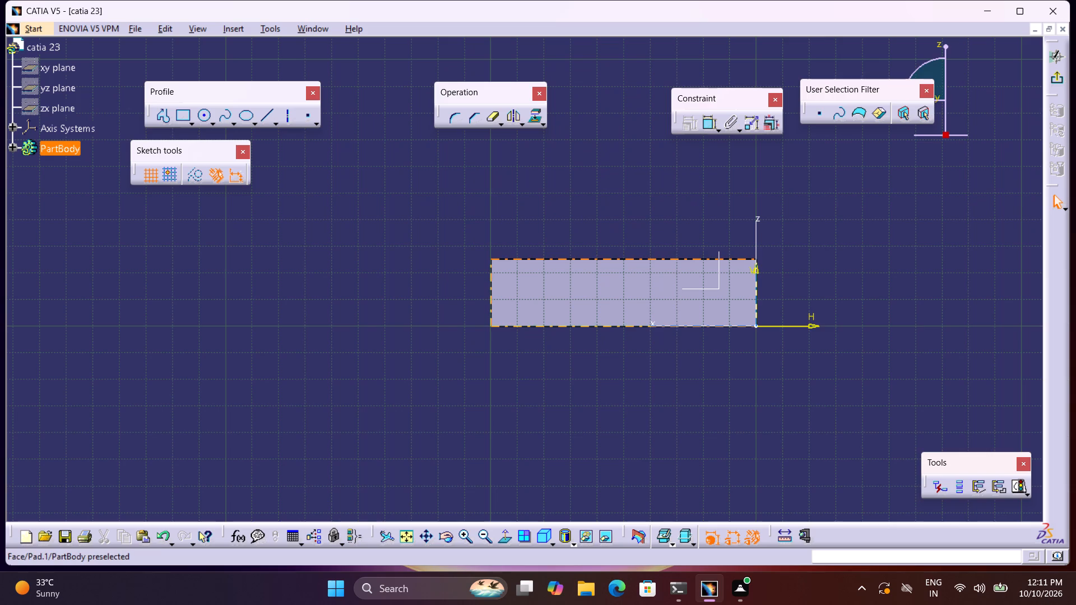
# Draw a circle of about 16.6 mm radius centred on the side face's bottom edge, near its middle.
pyautogui.moveTo(592, 313); pyautogui.dragTo(429, 389, button='middle')
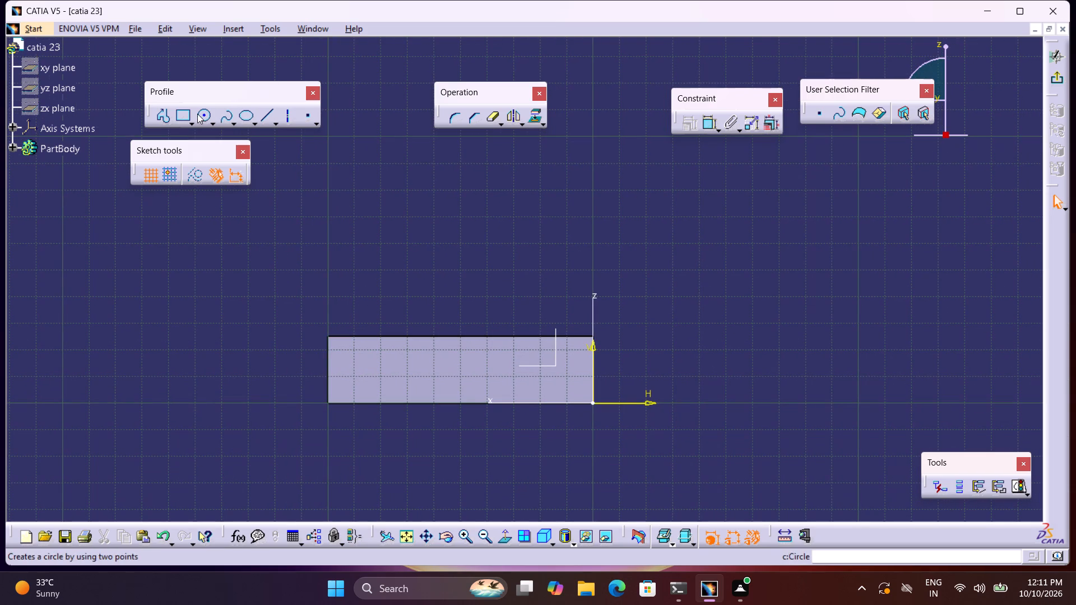
pyautogui.click(197, 114)
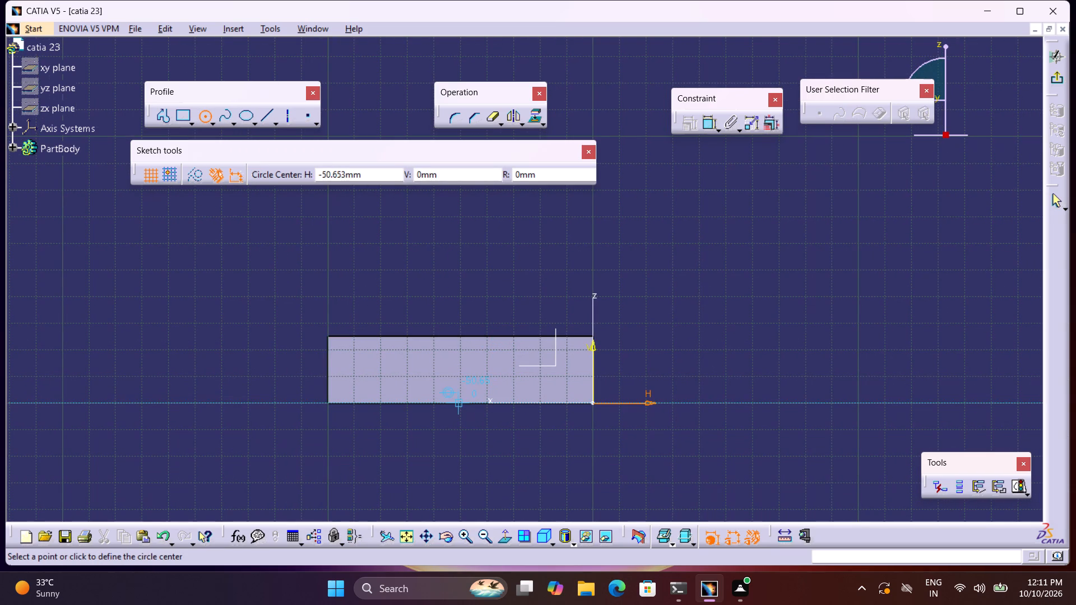
pyautogui.click(459, 404)
pyautogui.click(478, 445)
# Dimension the circle and set its radius to 20 mm.
pyautogui.click(706, 119)
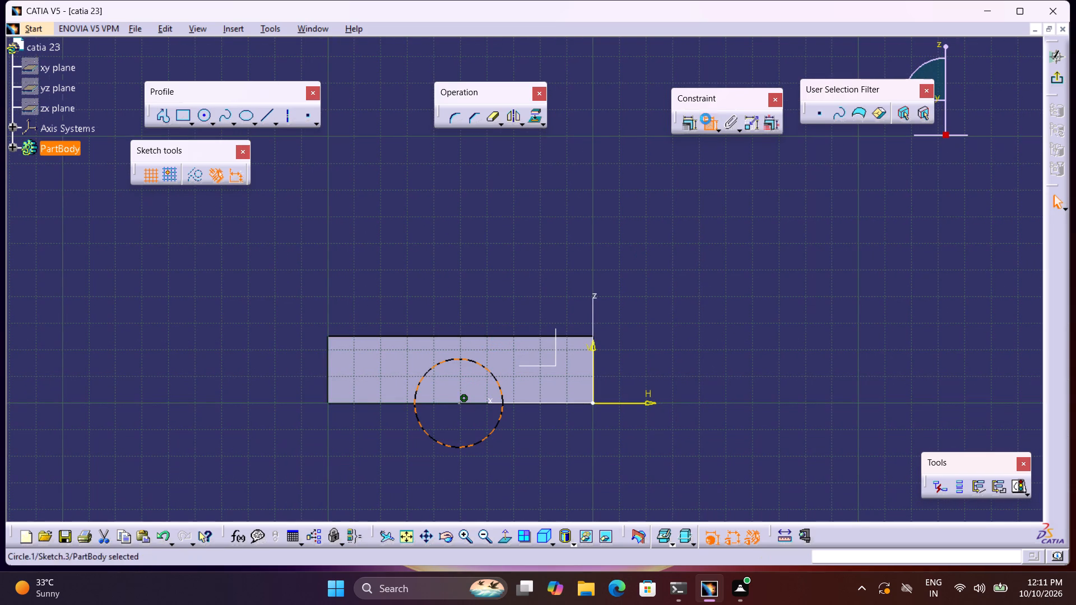
pyautogui.click(718, 221)
pyautogui.doubleClick(725, 210)
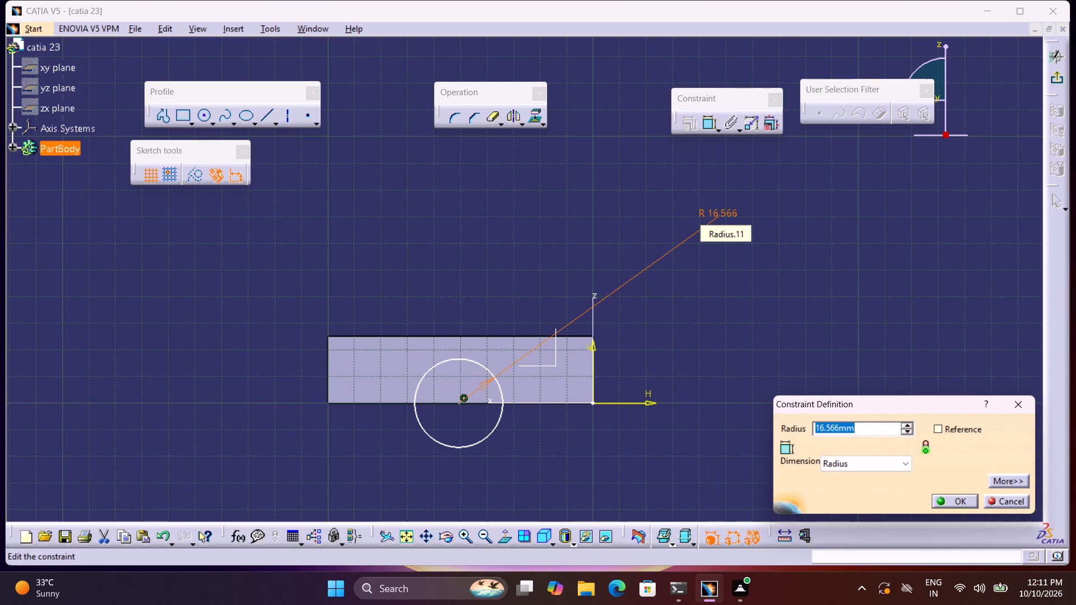
pyautogui.press('2')
pyautogui.press('0')
pyautogui.press('Return')
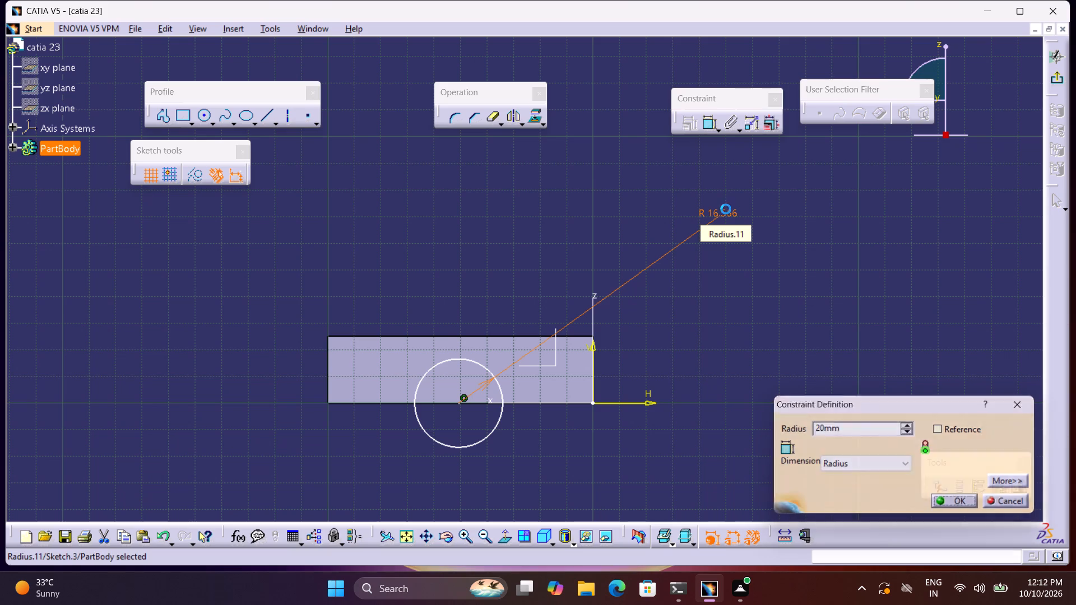
# Dimension the circle's centre from the V axis, set the distance to 50 mm, and leave the sketch.
pyautogui.click(711, 124)
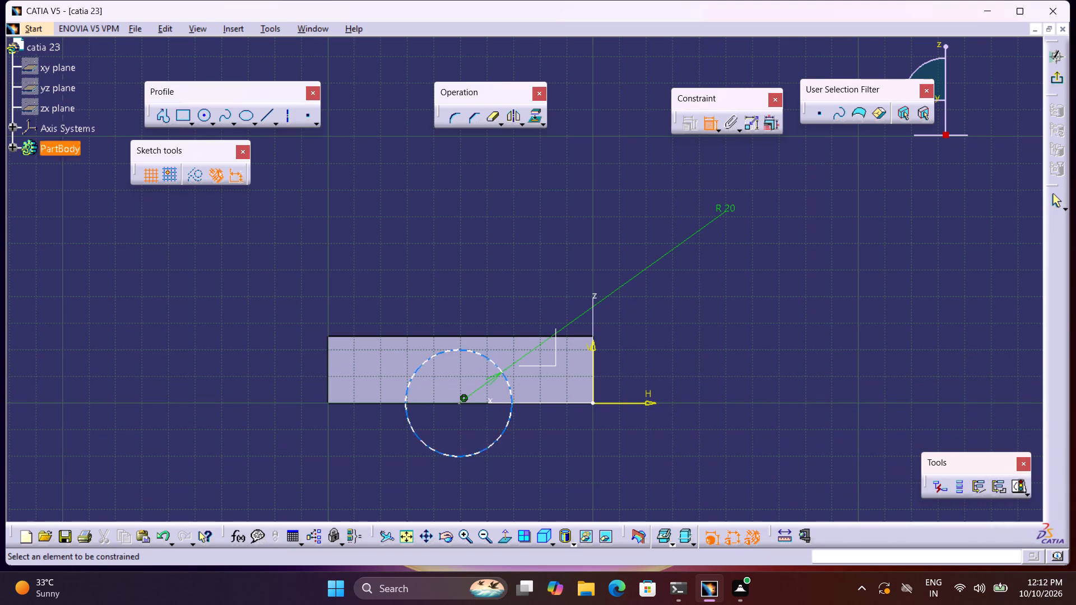
pyautogui.click(460, 402)
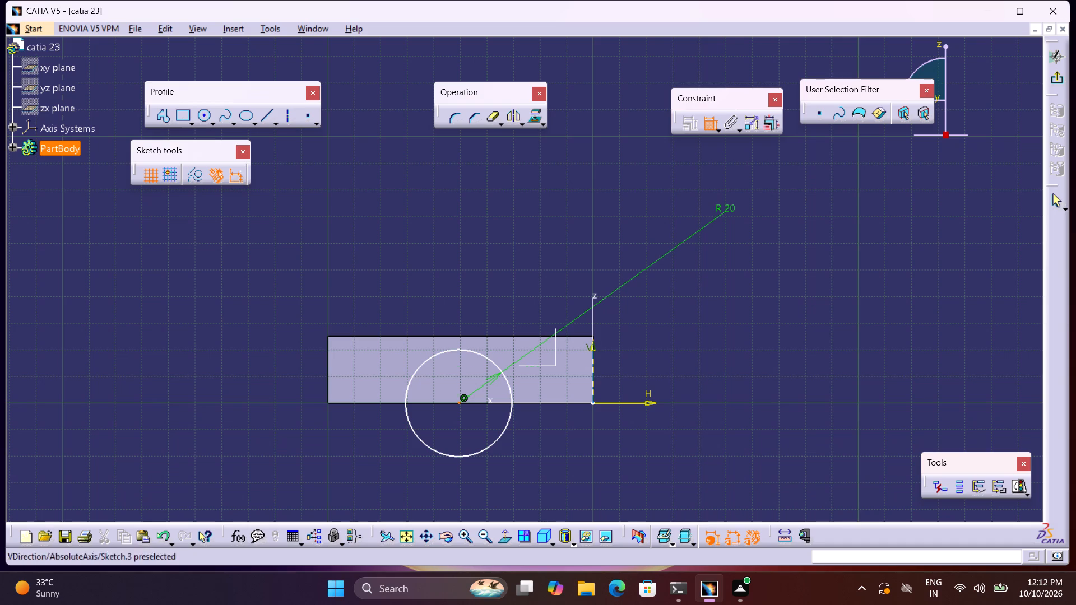
pyautogui.click(596, 382)
pyautogui.click(558, 470)
pyautogui.doubleClick(569, 462)
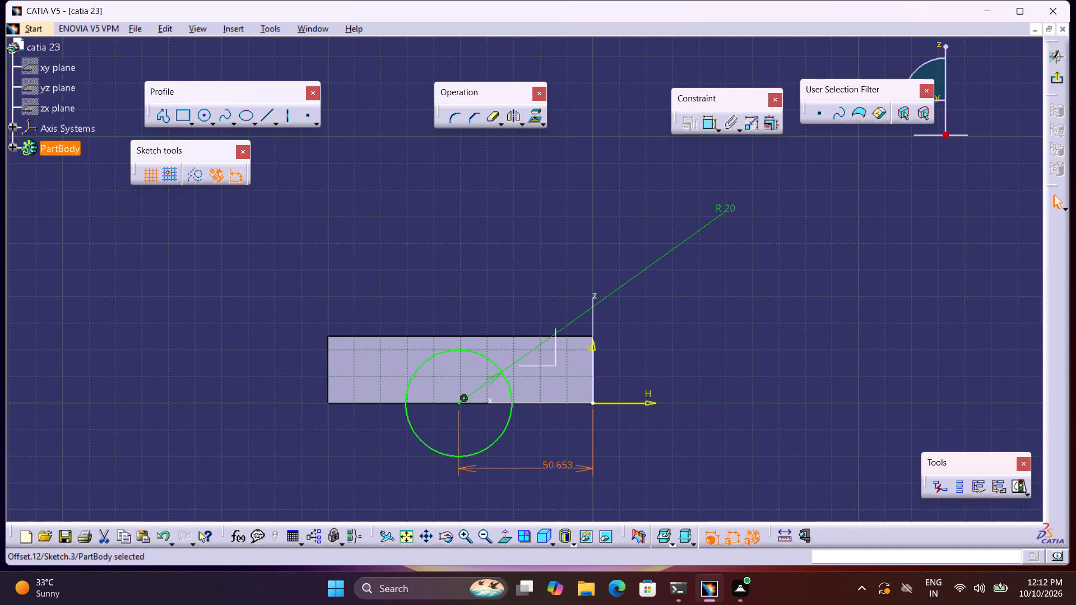
pyautogui.press('5')
pyautogui.doubleClick(571, 462)
pyautogui.write('50')
pyautogui.press('Return')
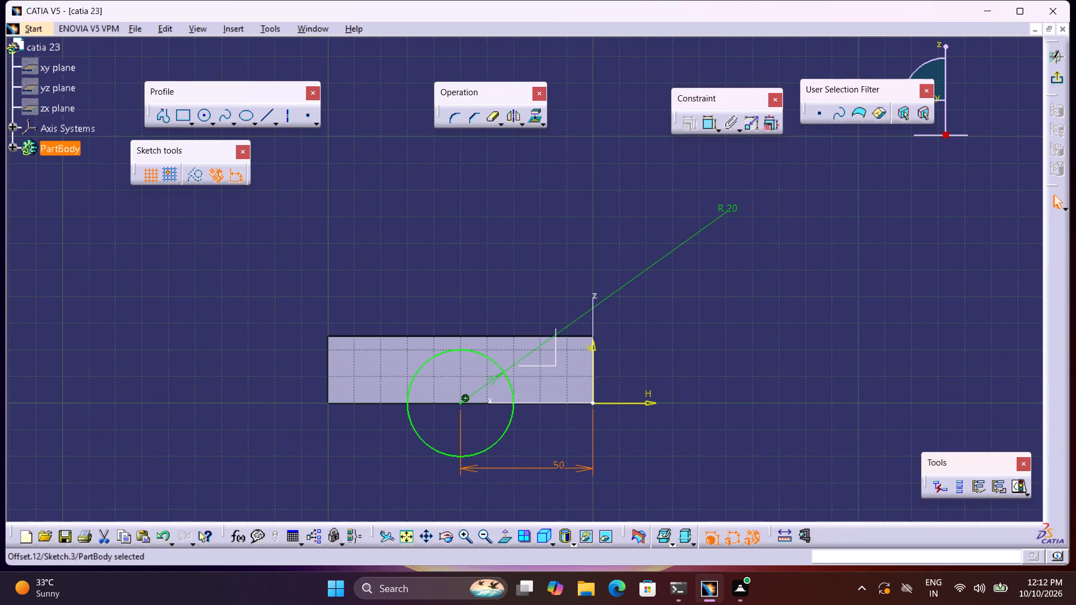
pyautogui.click(1056, 83)
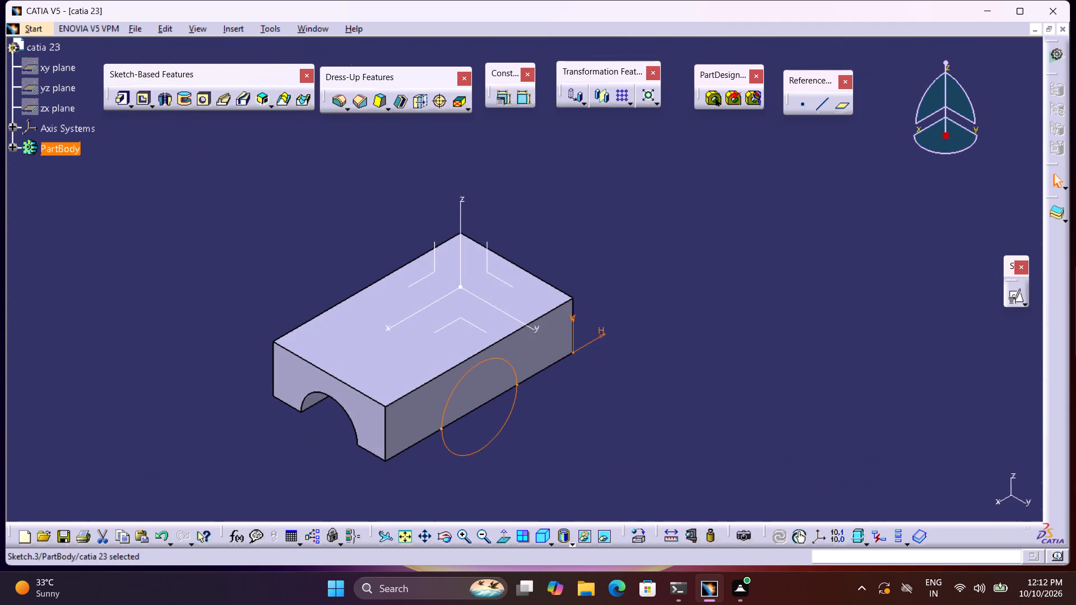
# Pocket the 20 mm radius circle across the block with the Up to next limit.
pyautogui.click(141, 100)
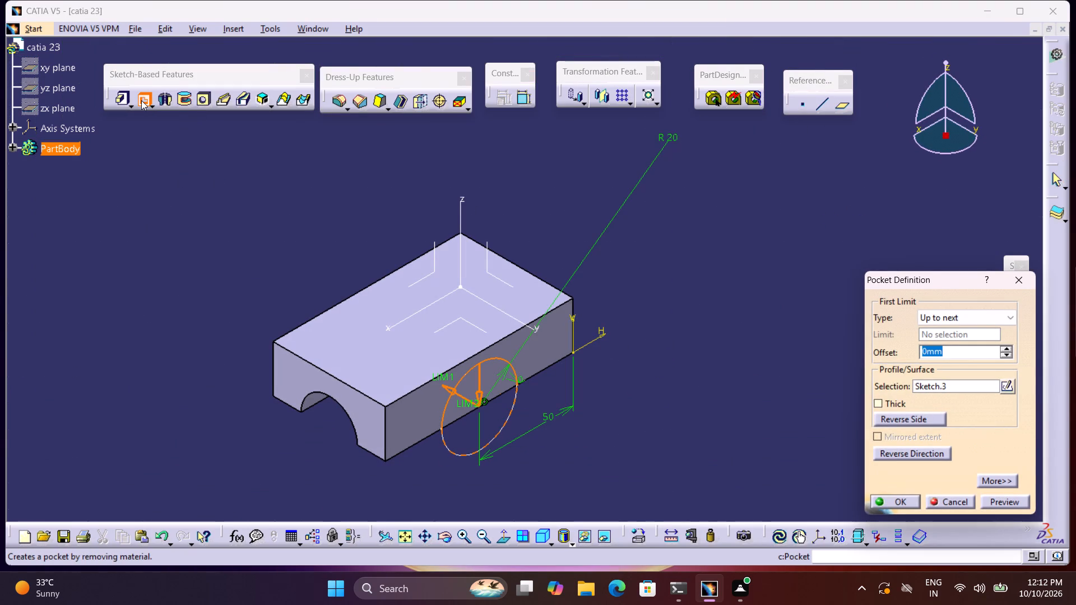
pyautogui.click(884, 499)
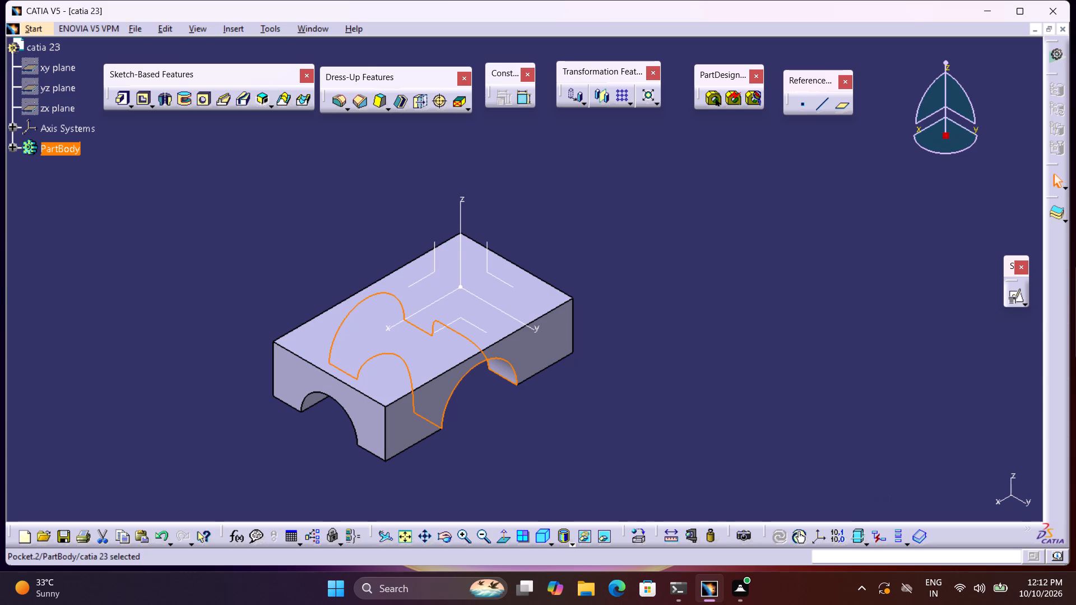
pyautogui.click(806, 416)
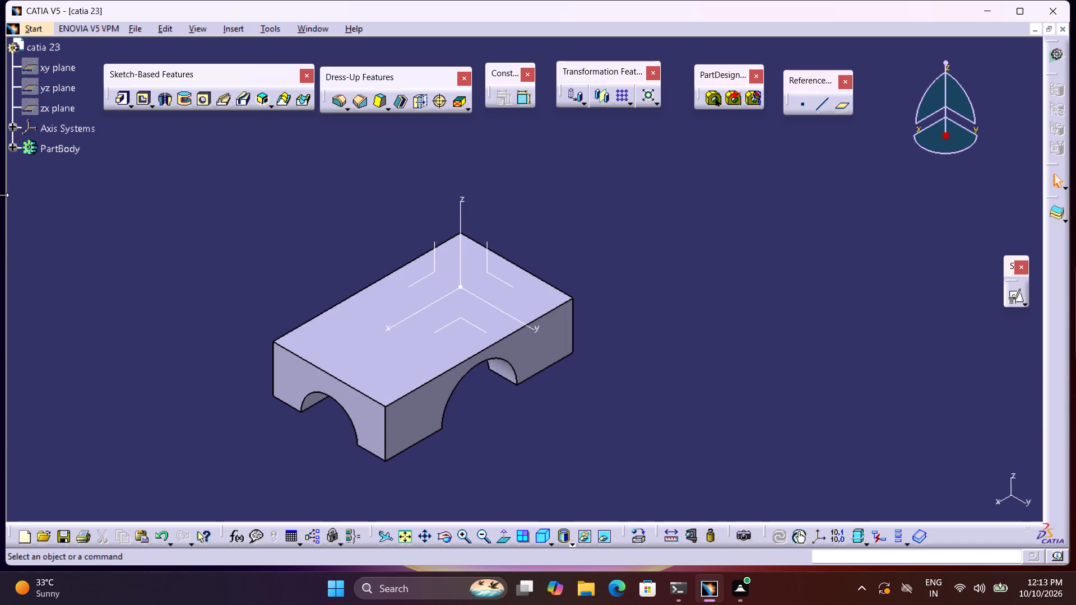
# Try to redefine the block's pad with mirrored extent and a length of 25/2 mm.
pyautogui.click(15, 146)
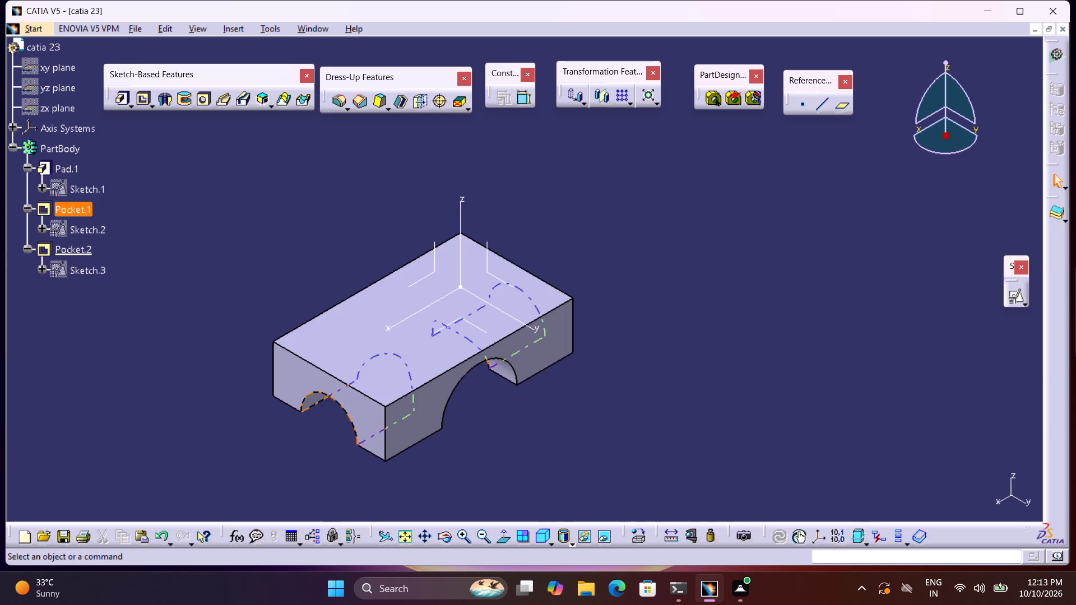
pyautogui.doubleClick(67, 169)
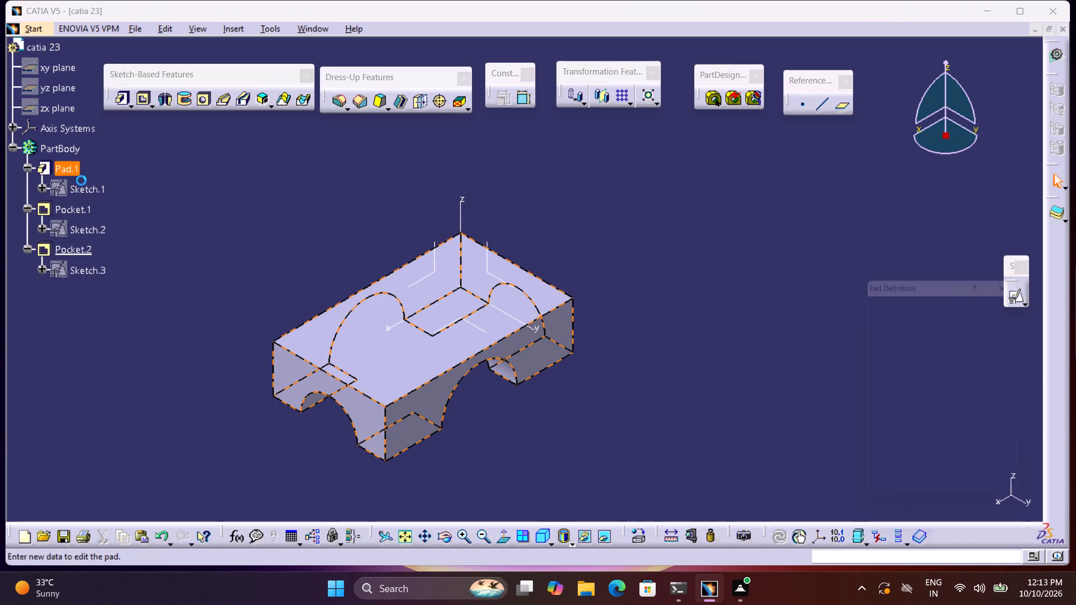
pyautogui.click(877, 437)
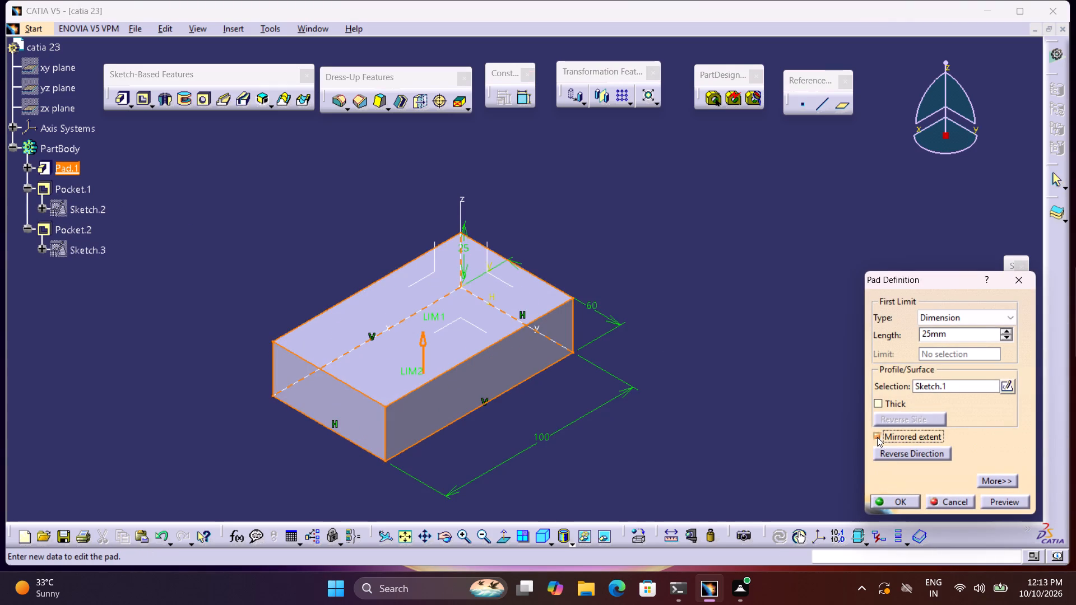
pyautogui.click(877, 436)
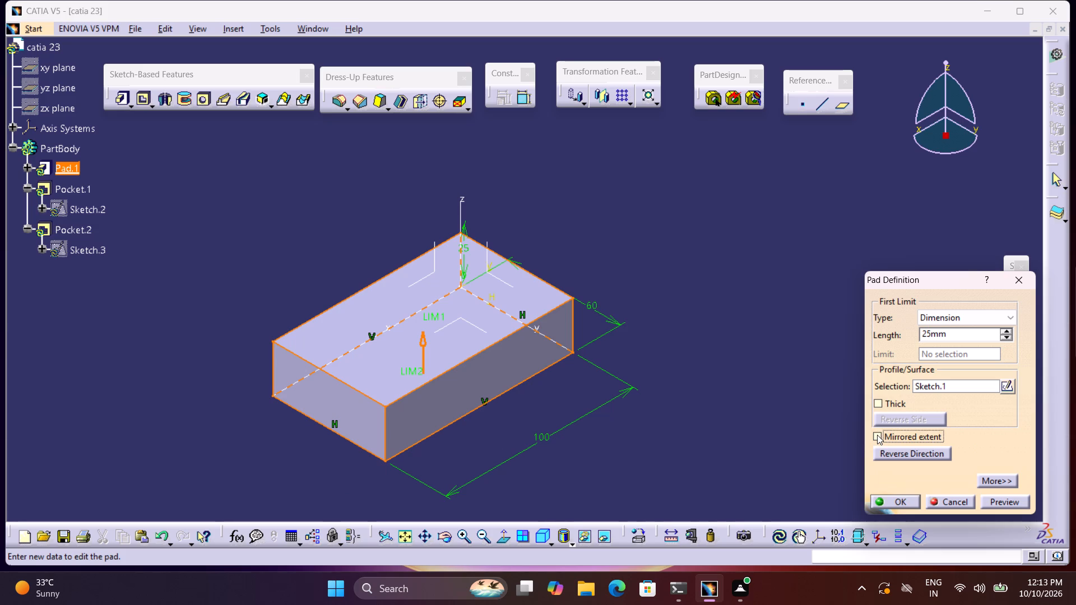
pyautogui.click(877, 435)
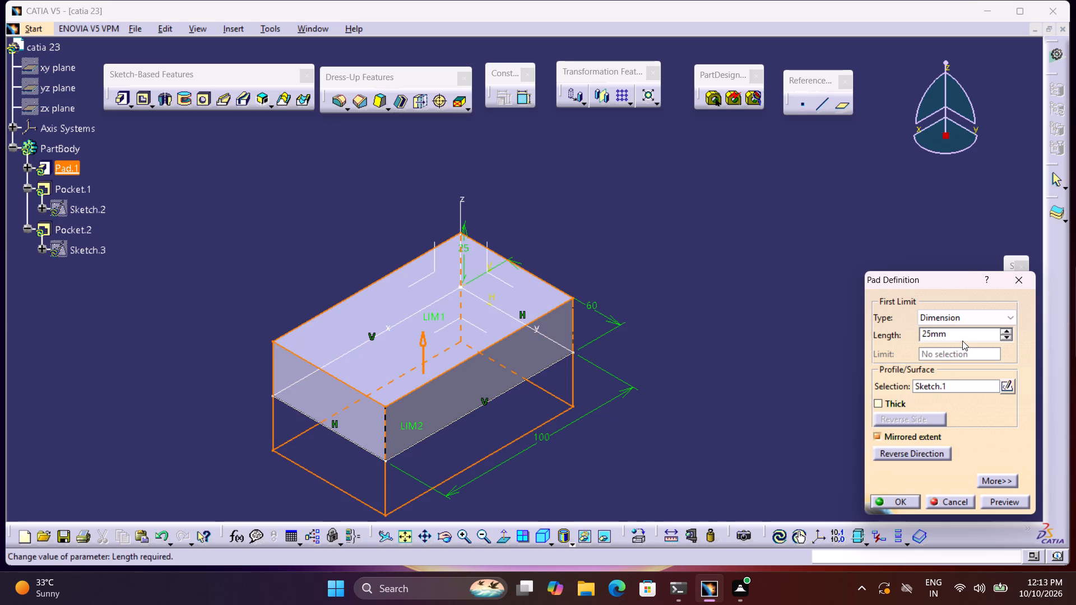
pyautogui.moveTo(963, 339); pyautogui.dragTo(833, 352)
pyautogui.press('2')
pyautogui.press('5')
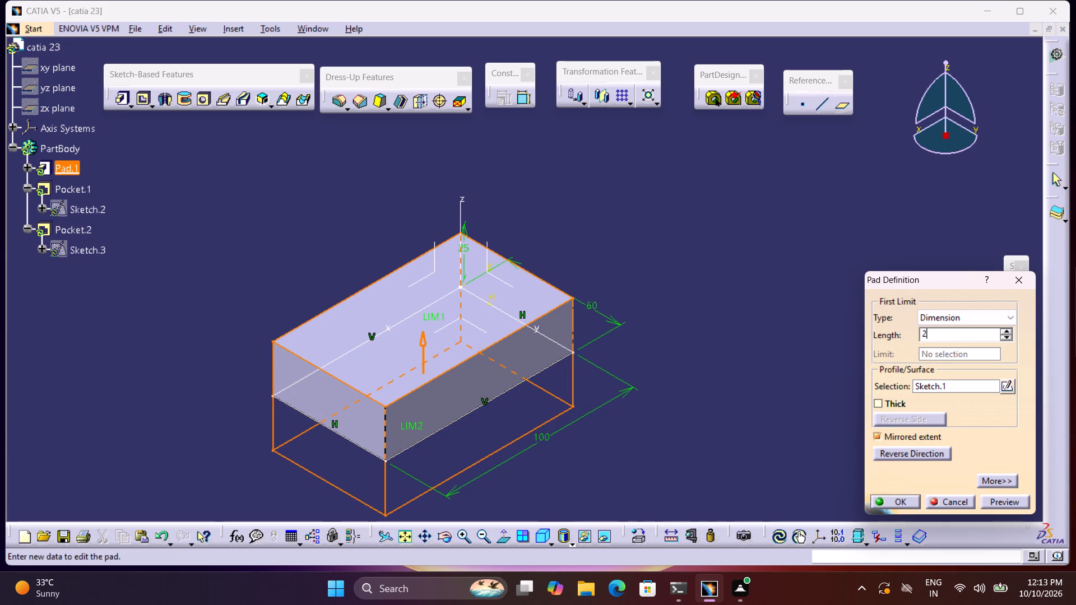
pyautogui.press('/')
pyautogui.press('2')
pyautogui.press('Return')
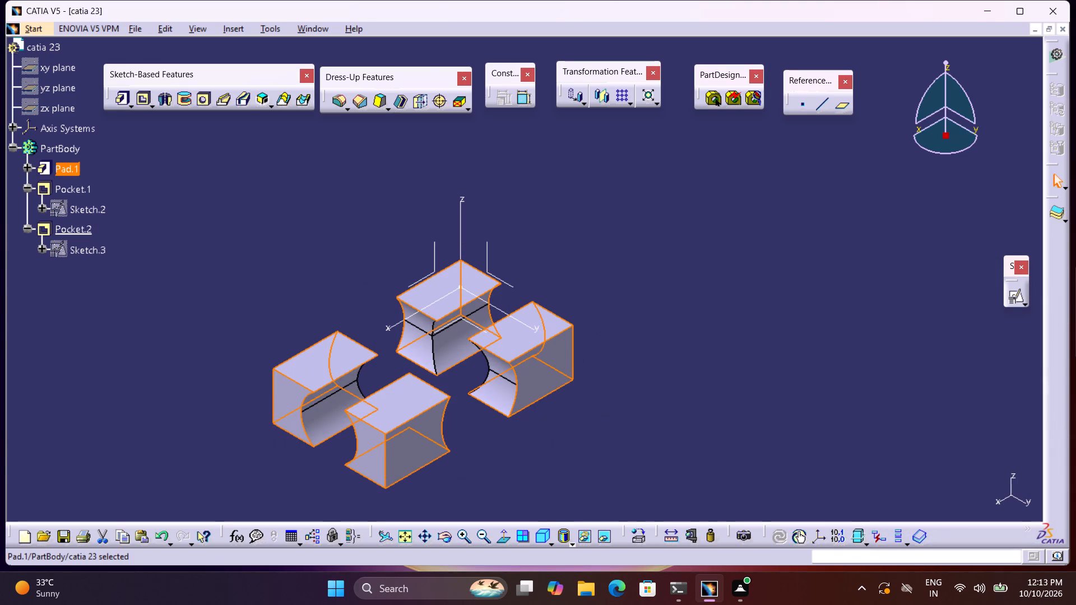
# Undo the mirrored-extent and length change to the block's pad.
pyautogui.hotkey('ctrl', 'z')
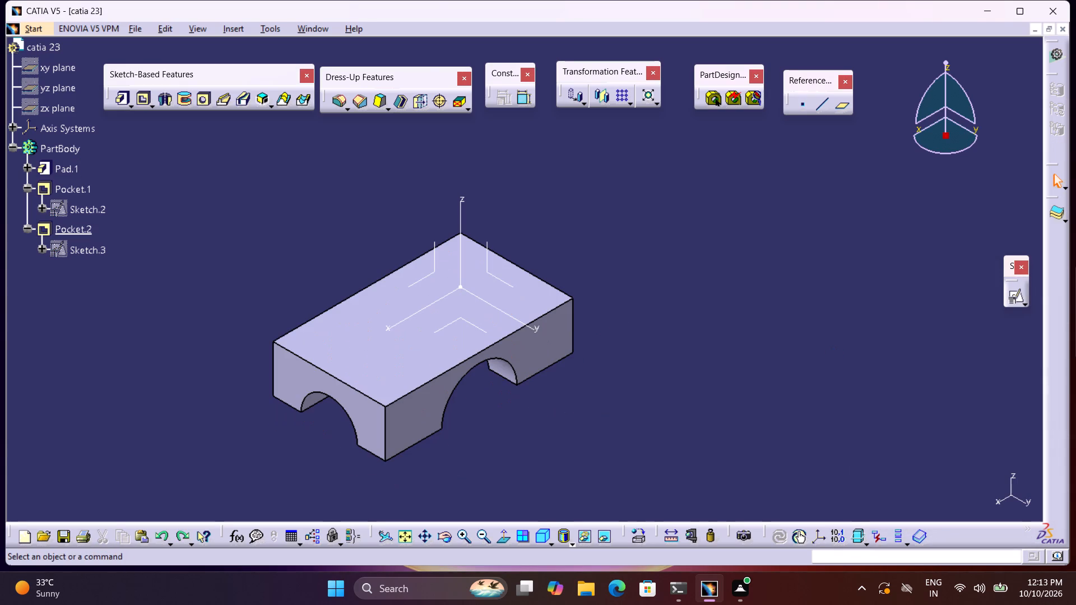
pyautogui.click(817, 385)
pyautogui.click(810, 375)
# Start a positioned sketch on the block's top face with the axes swapped and V reversed.
pyautogui.click(1015, 295)
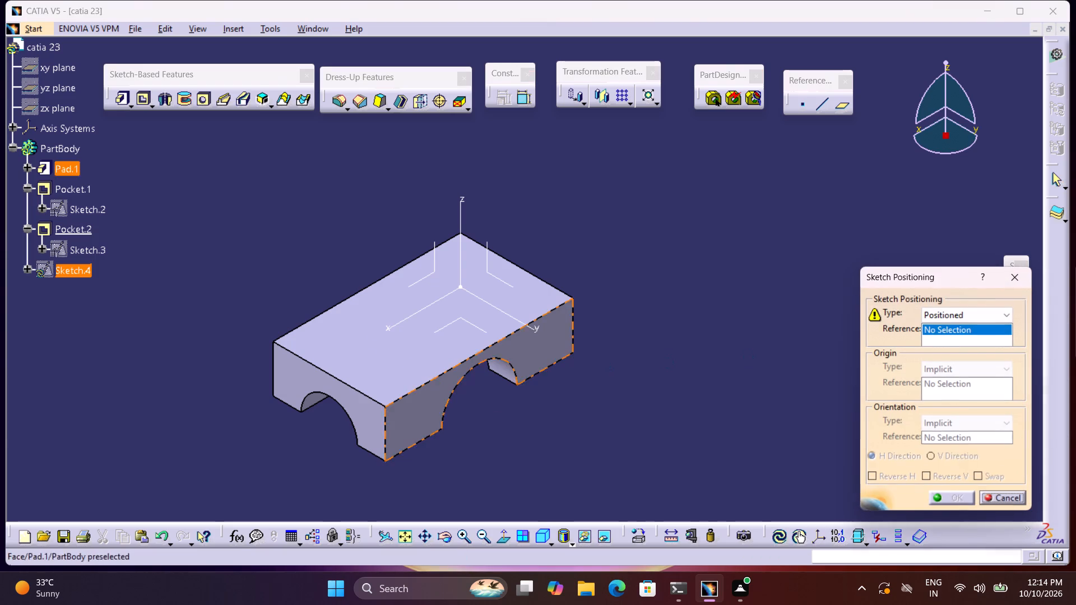
pyautogui.click(461, 346)
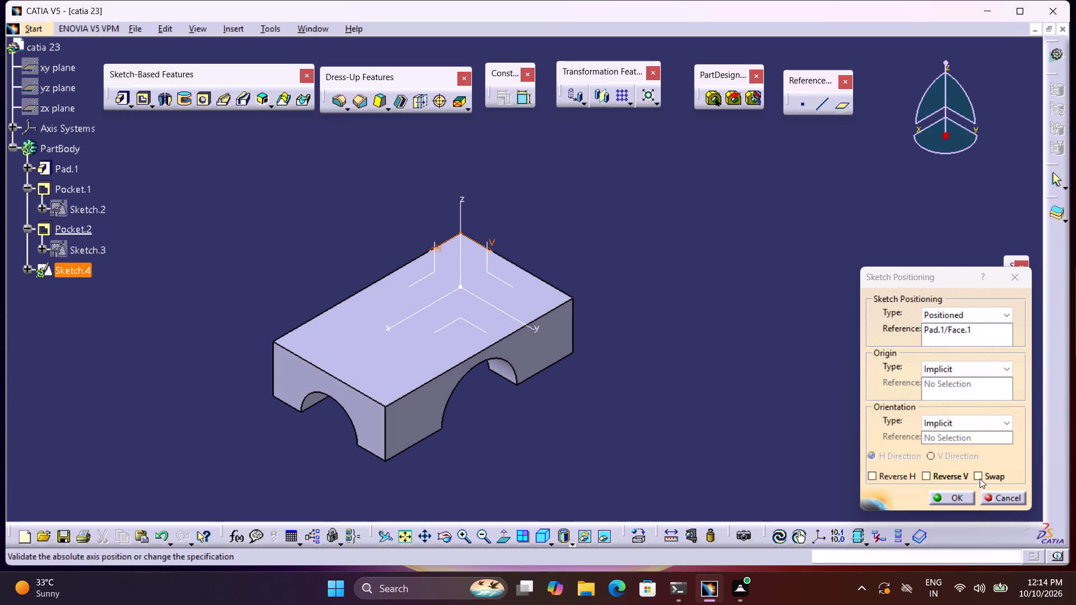
pyautogui.click(984, 475)
pyautogui.click(953, 477)
pyautogui.click(956, 500)
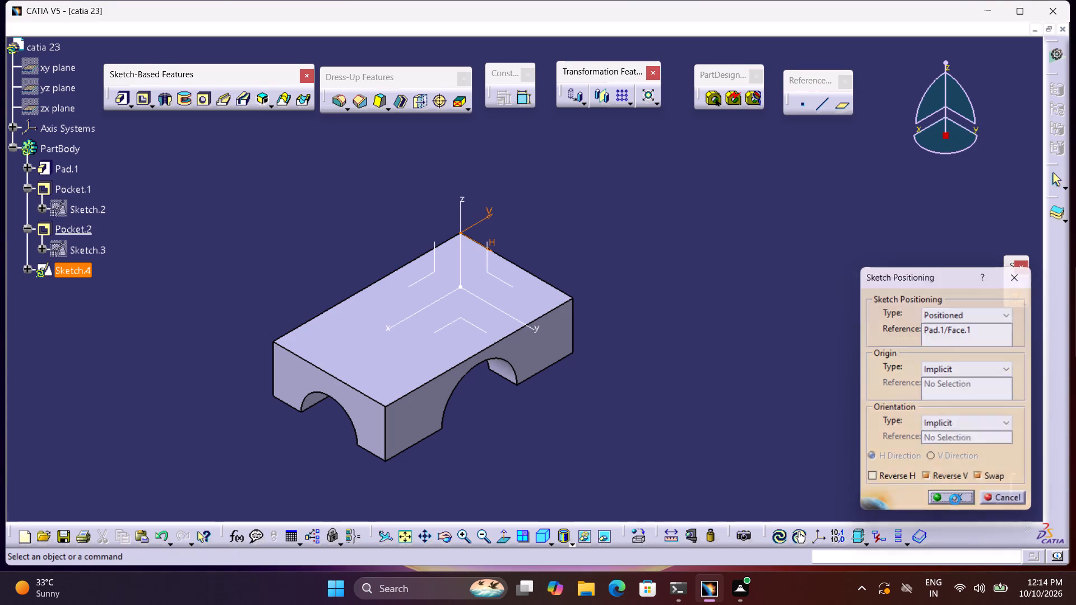
# Sketch a rectangle about 39 × 67 mm inside the block's top-face outline.
pyautogui.moveTo(743, 418); pyautogui.dragTo(704, 366, button='middle')
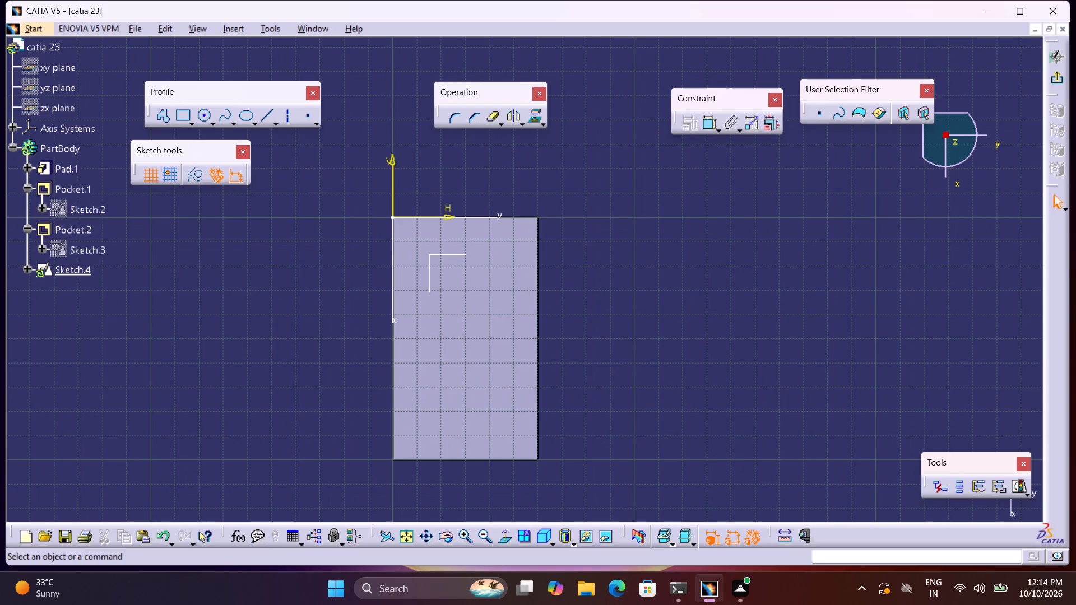
pyautogui.click(180, 118)
pyautogui.click(419, 253)
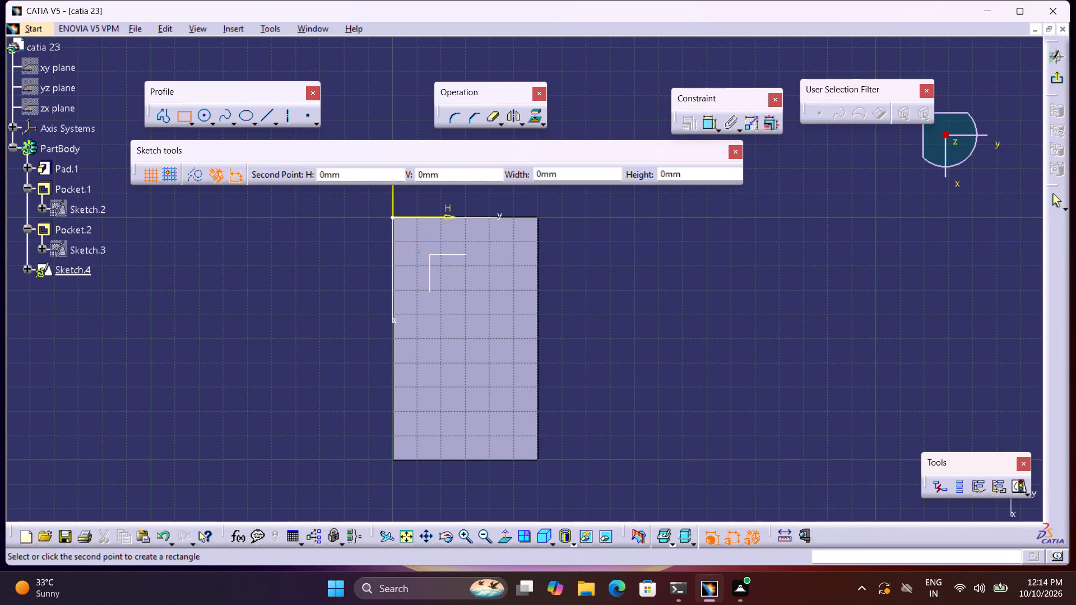
pyautogui.click(513, 414)
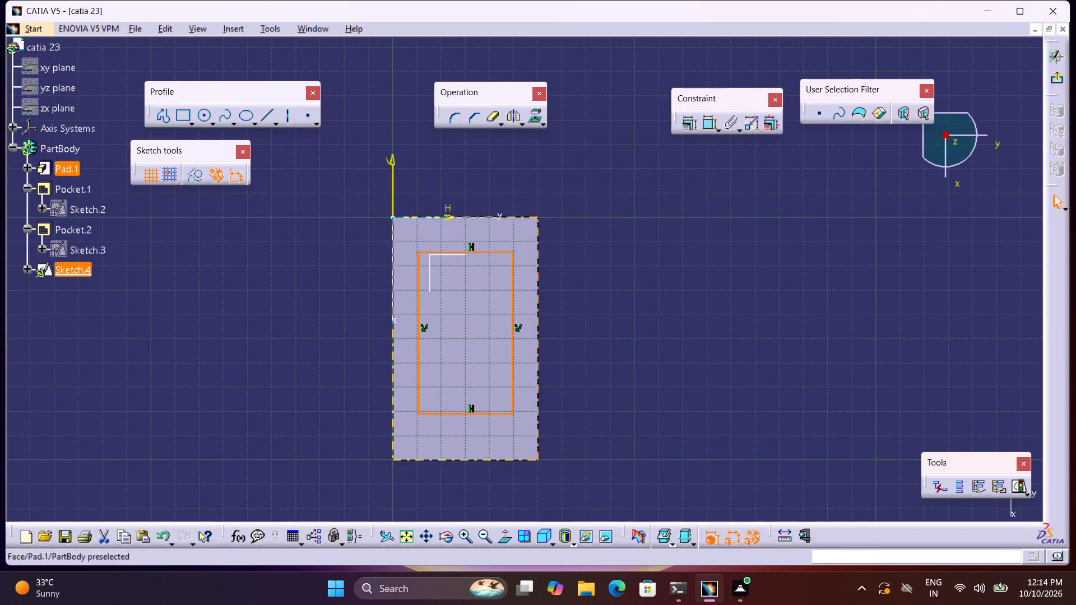
# Dimension the rectangle's long side and set it to 70 mm.
pyautogui.click(708, 126)
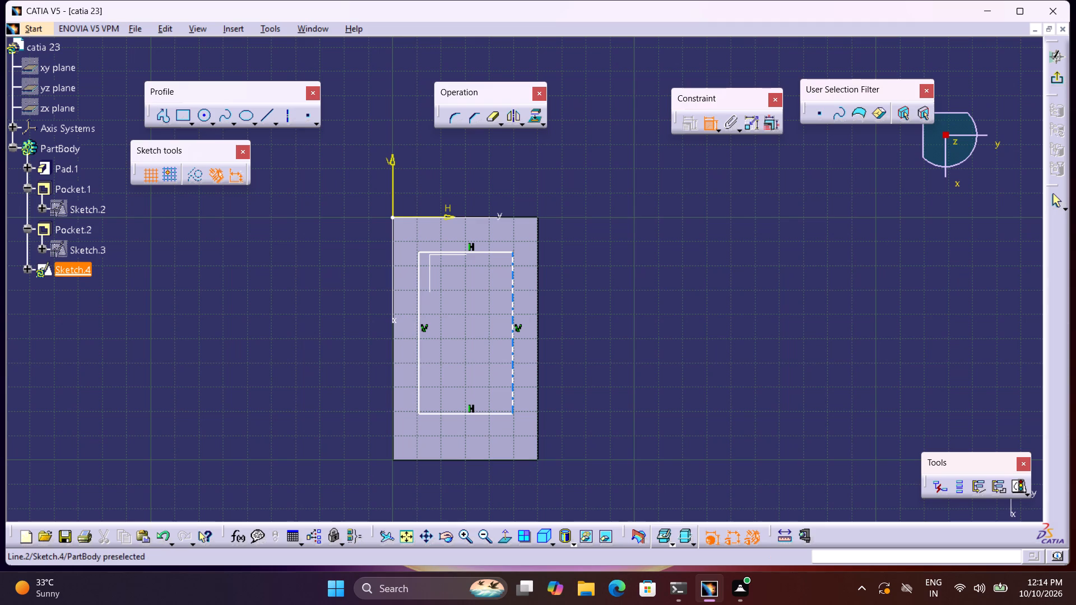
pyautogui.click(510, 294)
pyautogui.click(605, 315)
pyautogui.doubleClick(607, 314)
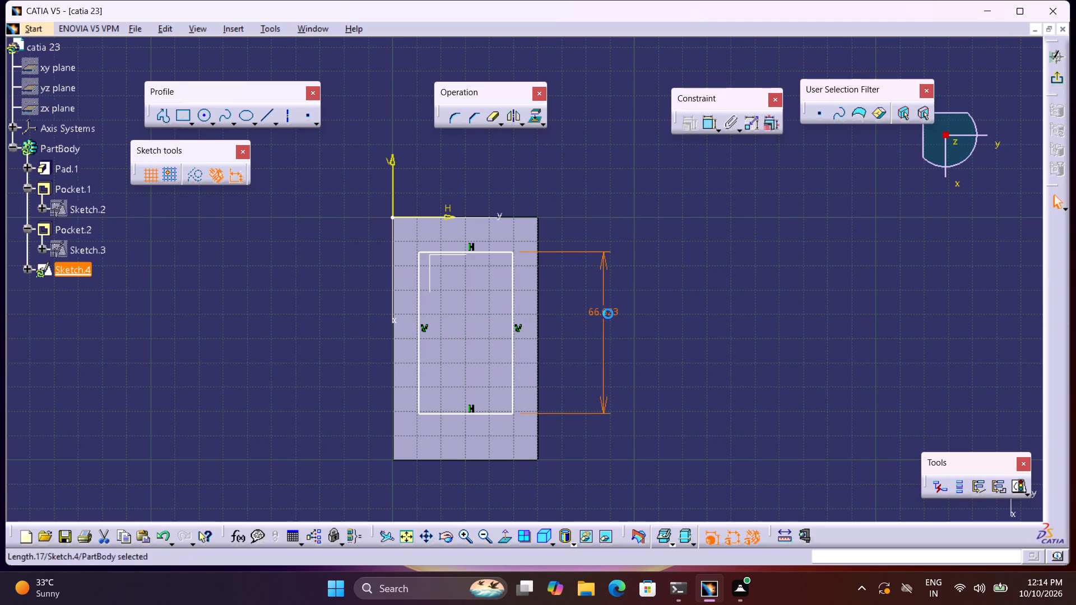
pyautogui.write('79')
pyautogui.press('BackSpace')
pyautogui.press('0')
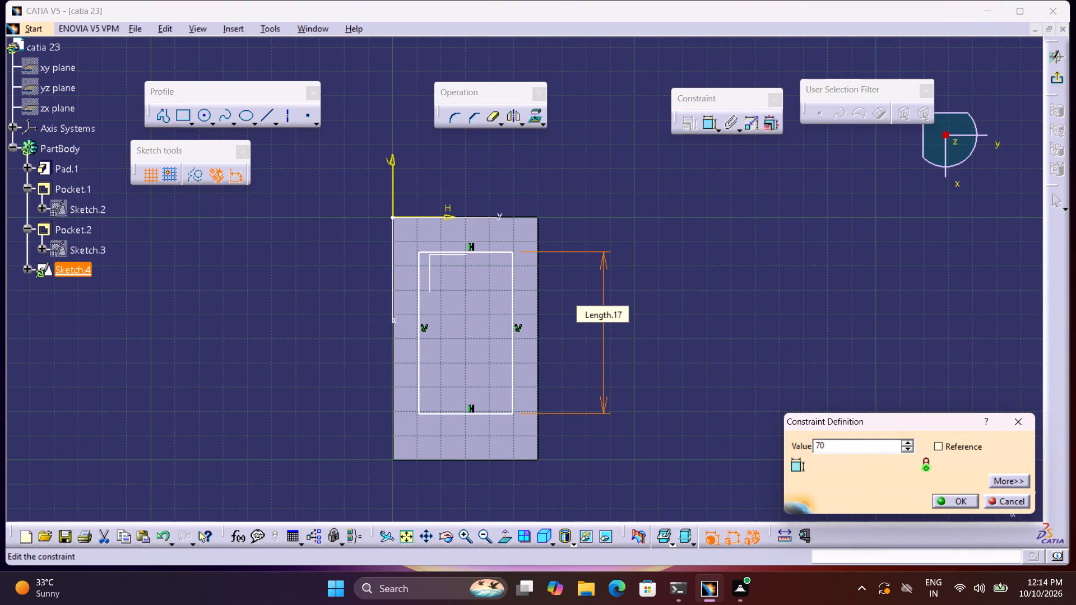
pyautogui.press('Return')
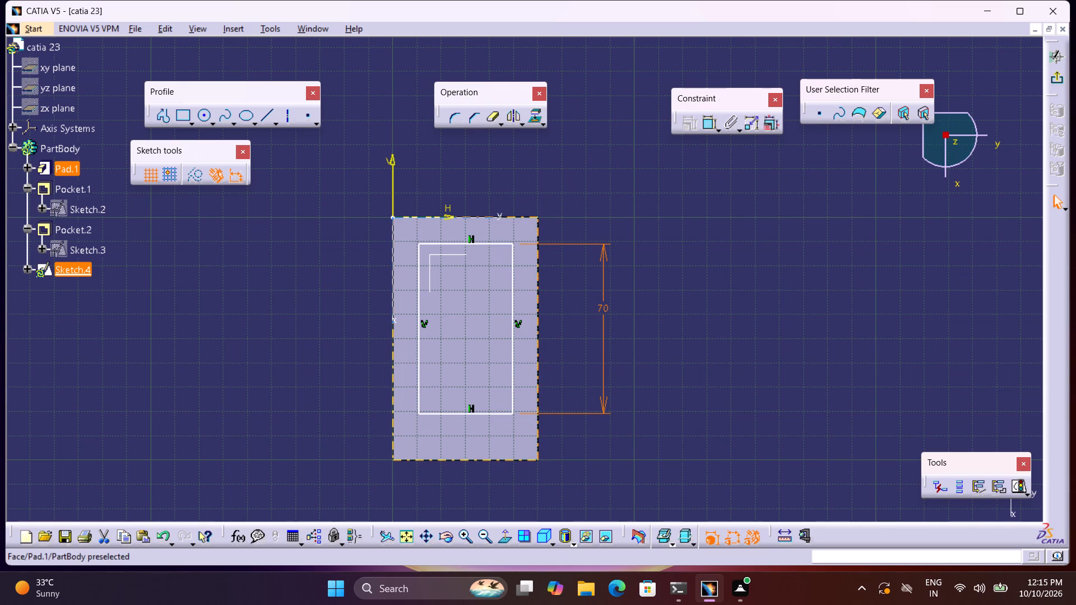
# Constrain the distance between the rectangle's lower short side and the block's lower edge to 15 mm.
pyautogui.click(703, 128)
pyautogui.click(504, 412)
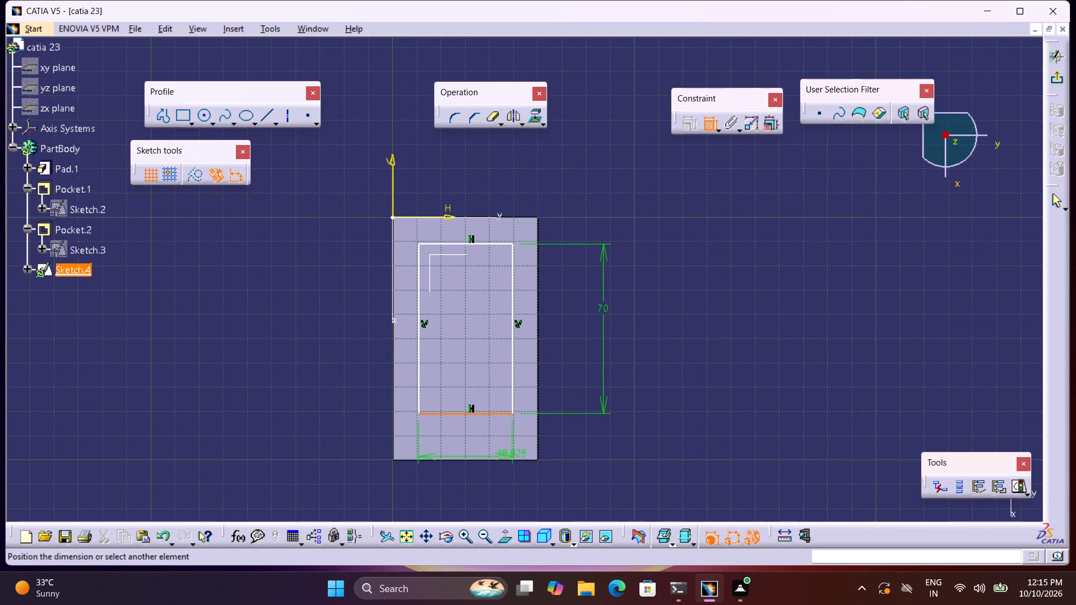
pyautogui.click(518, 460)
pyautogui.click(628, 446)
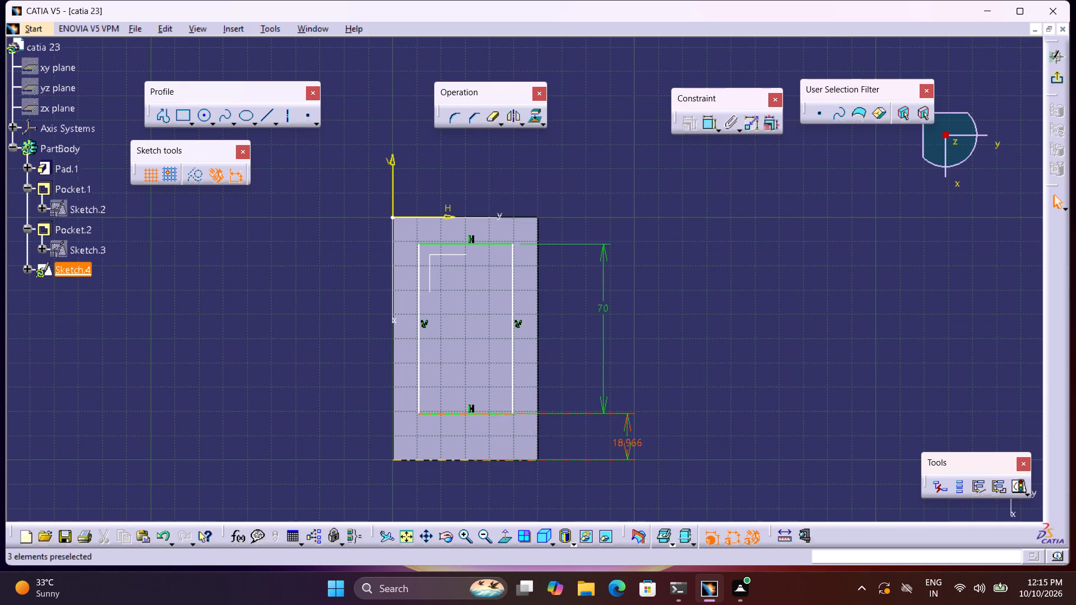
pyautogui.doubleClick(630, 445)
pyautogui.write('15')
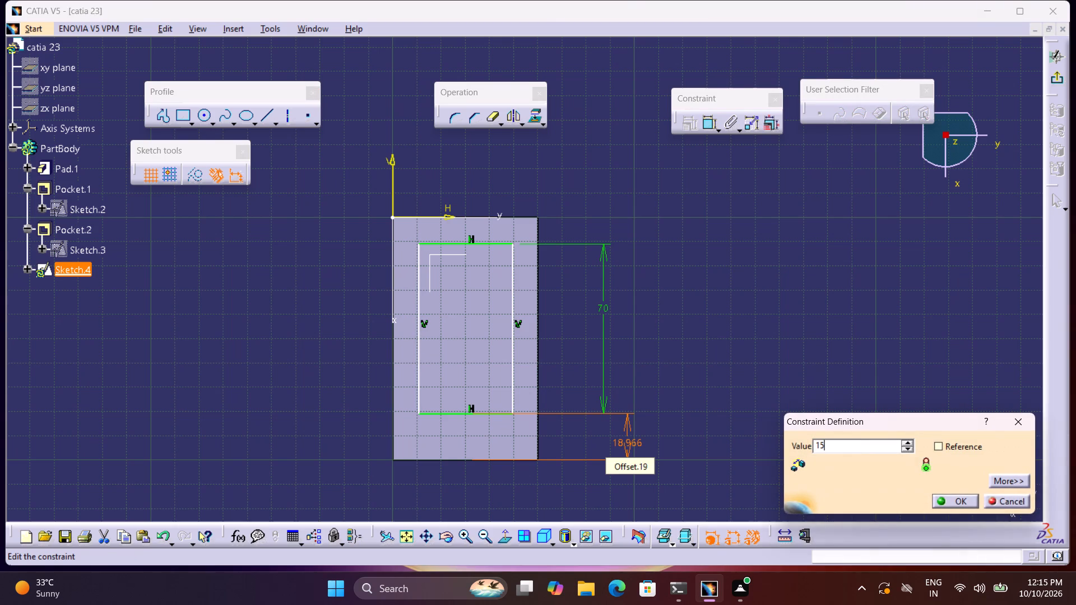
pyautogui.press('Return')
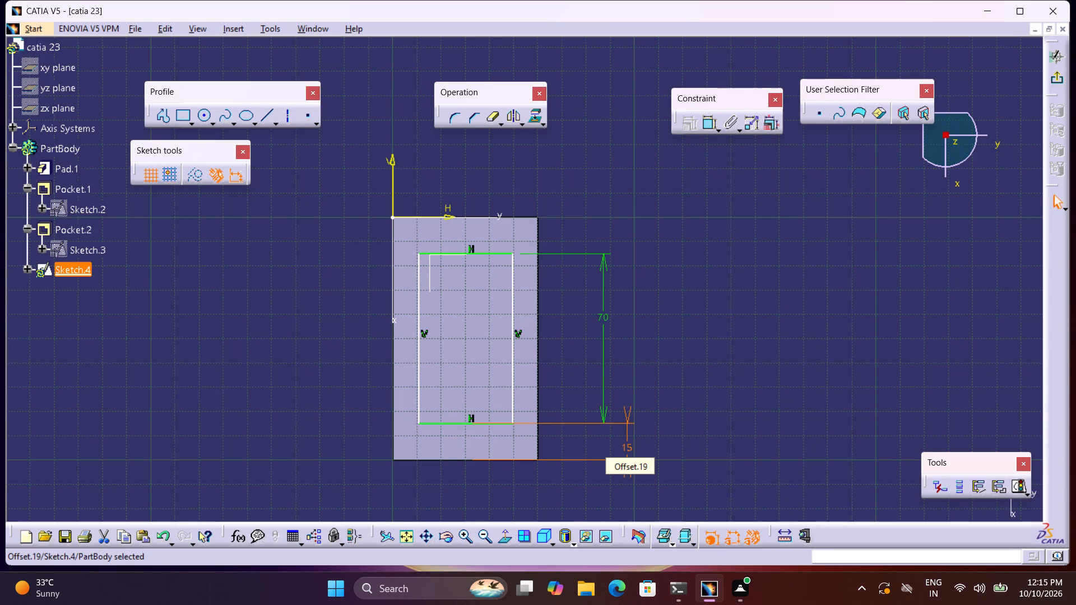
# Constrain the rectangle's right long side to 10 mm from the block's adjacent long edge and exit the sketch.
pyautogui.click(703, 125)
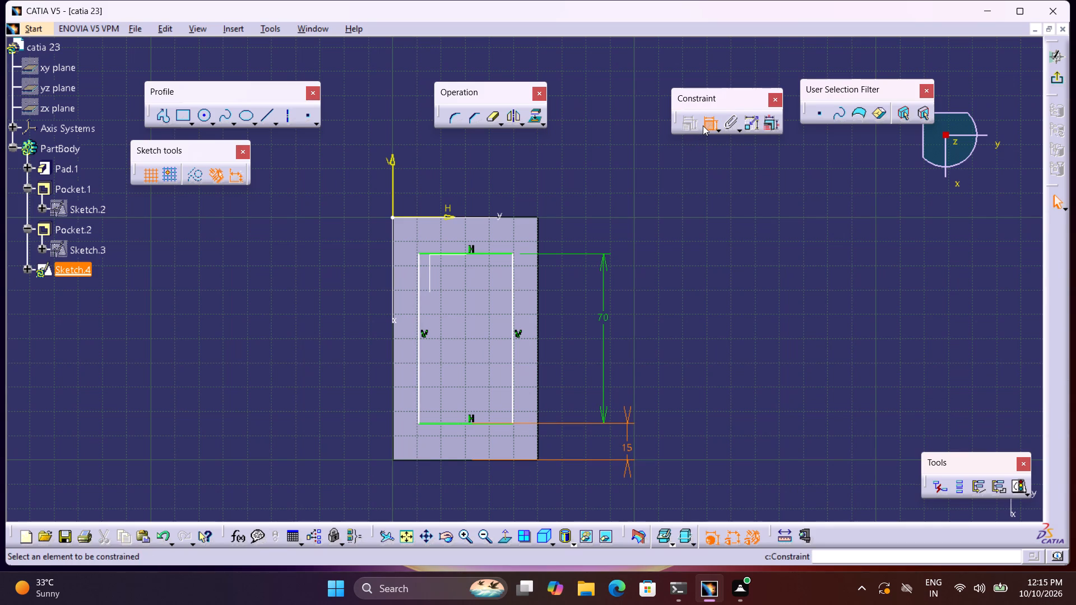
pyautogui.click(512, 269)
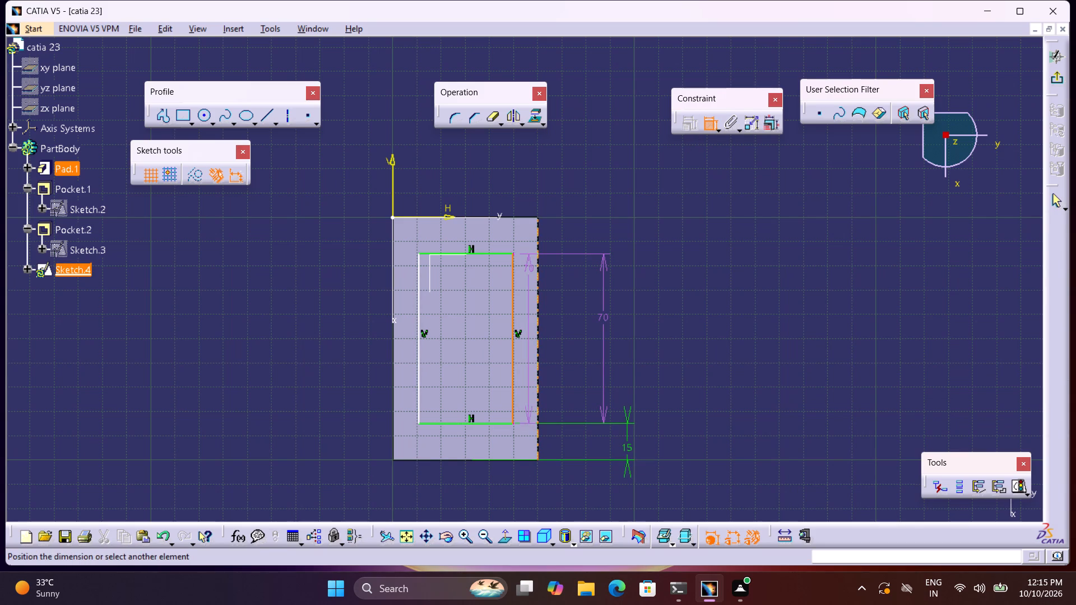
pyautogui.click(539, 272)
pyautogui.click(535, 187)
pyautogui.doubleClick(537, 177)
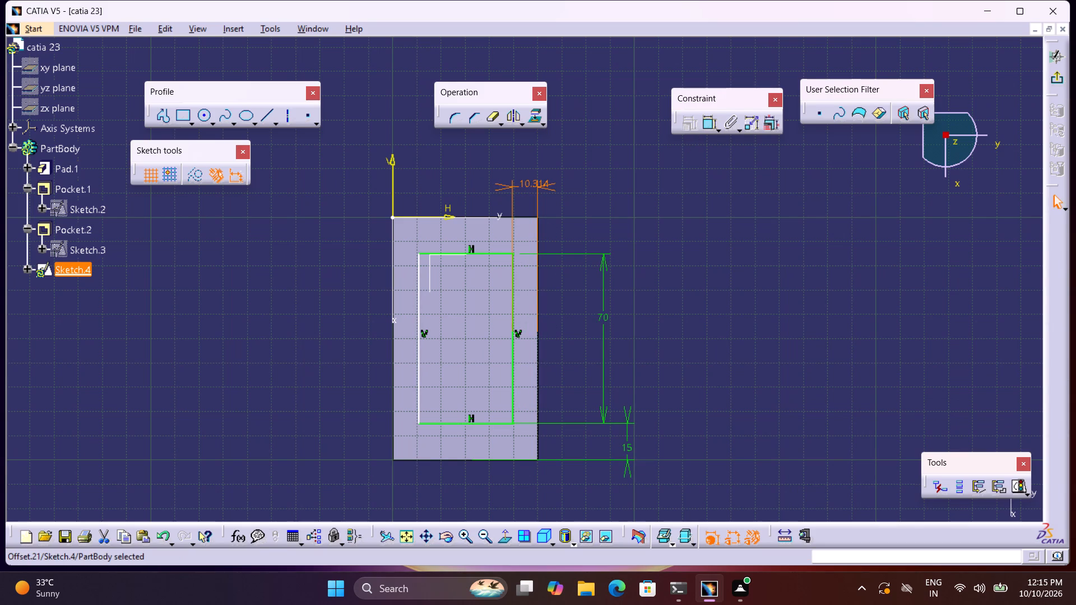
pyautogui.tripleClick(544, 187)
pyautogui.press('1')
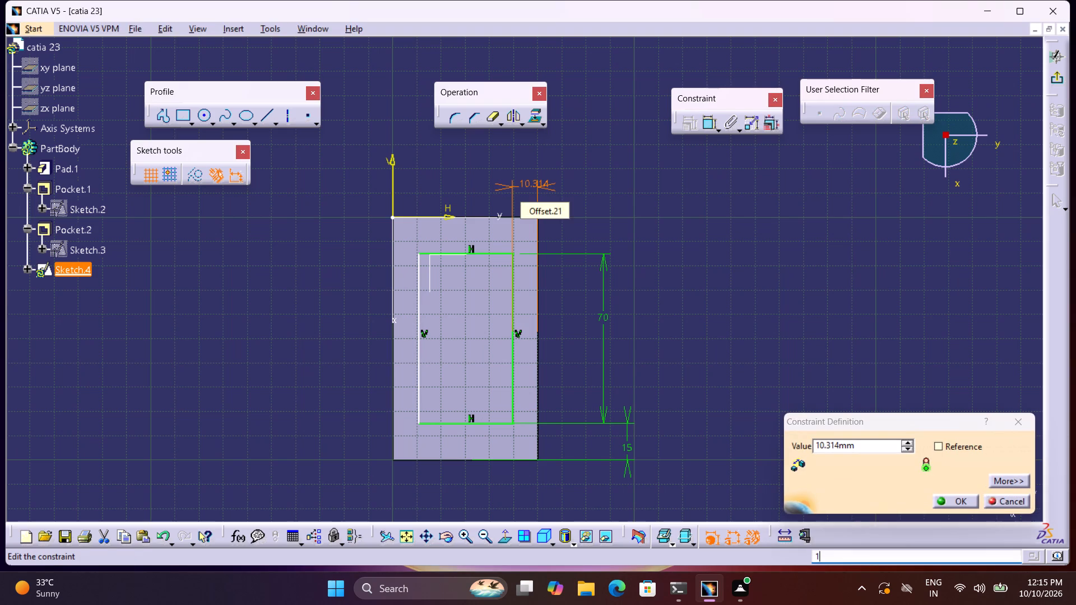
pyautogui.doubleClick(544, 187)
pyautogui.write('10')
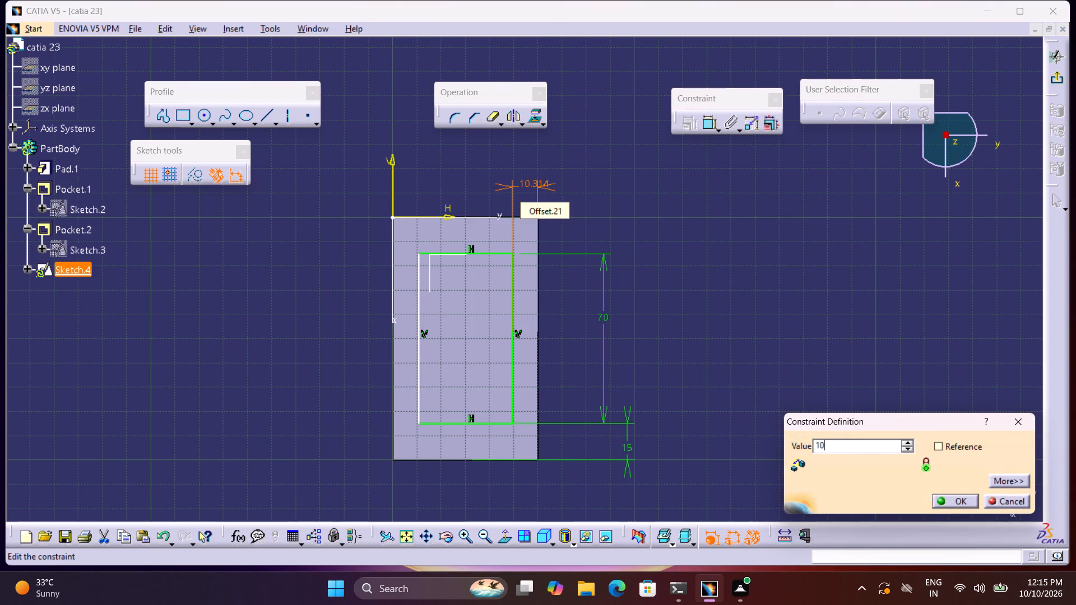
pyautogui.press('Return')
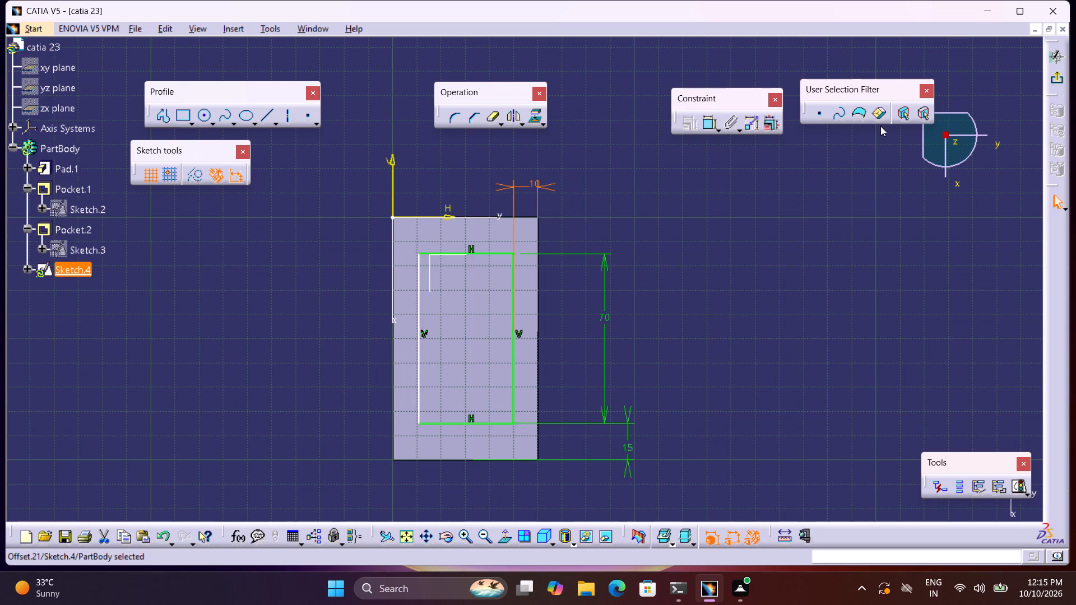
pyautogui.click(1049, 86)
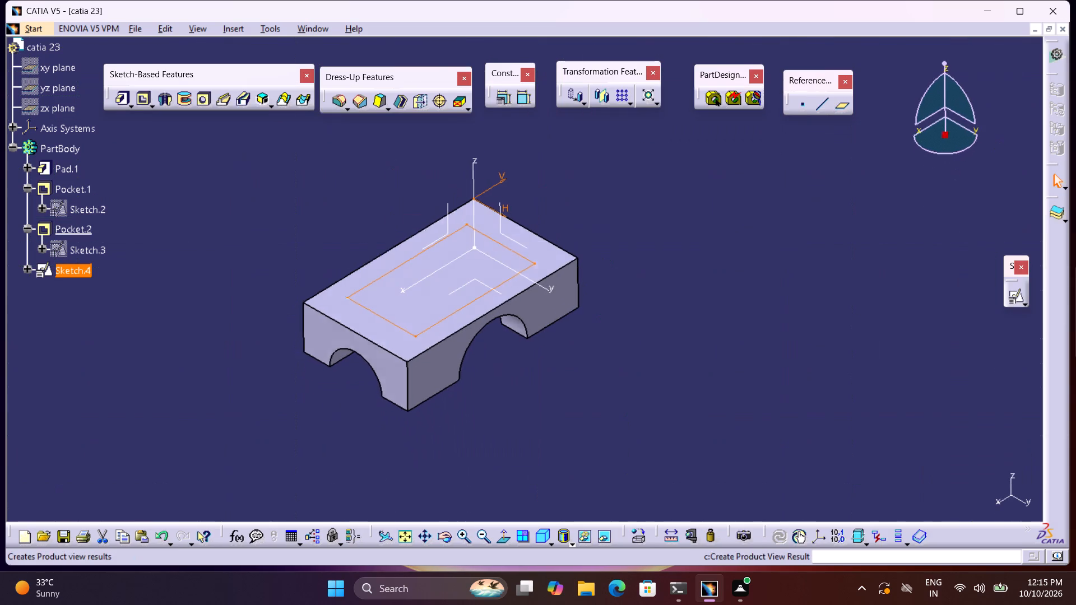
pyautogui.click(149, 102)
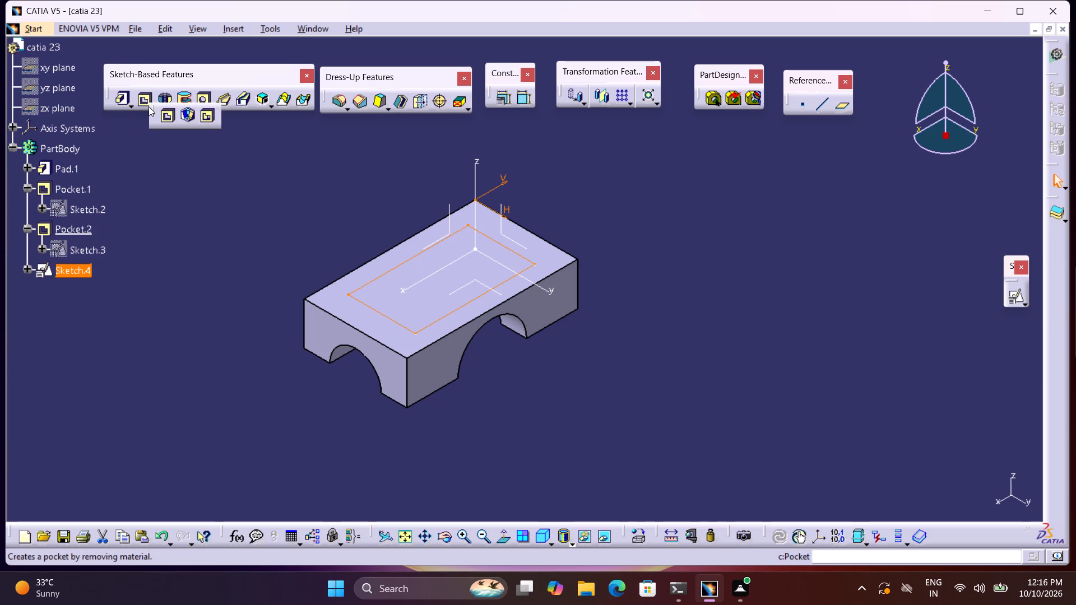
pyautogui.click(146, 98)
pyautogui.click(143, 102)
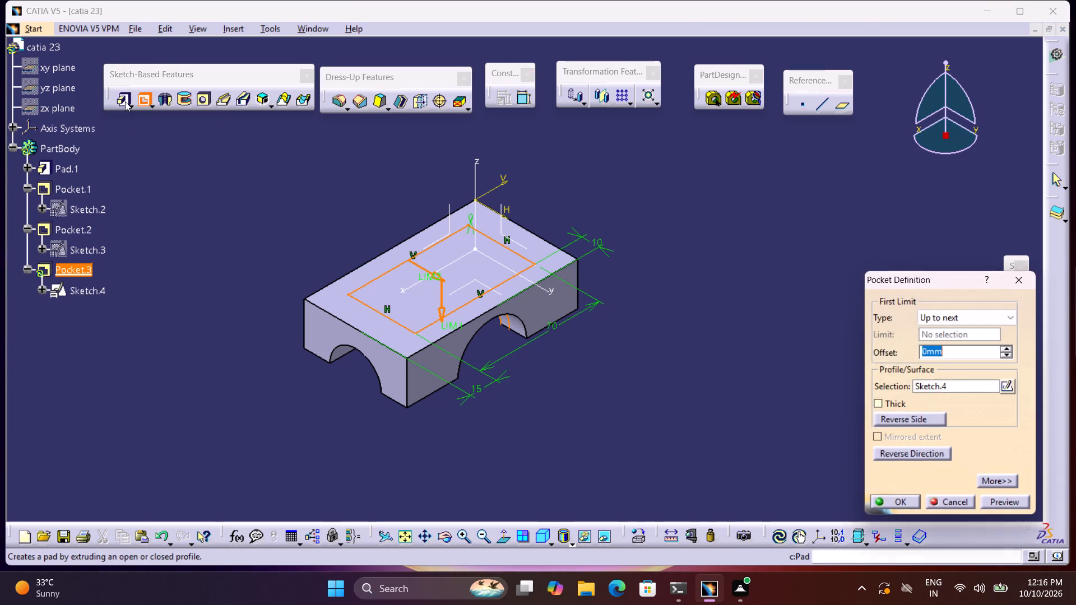
# Pad the top-face rectangle upward with a length of 30 mm.
pyautogui.click(127, 101)
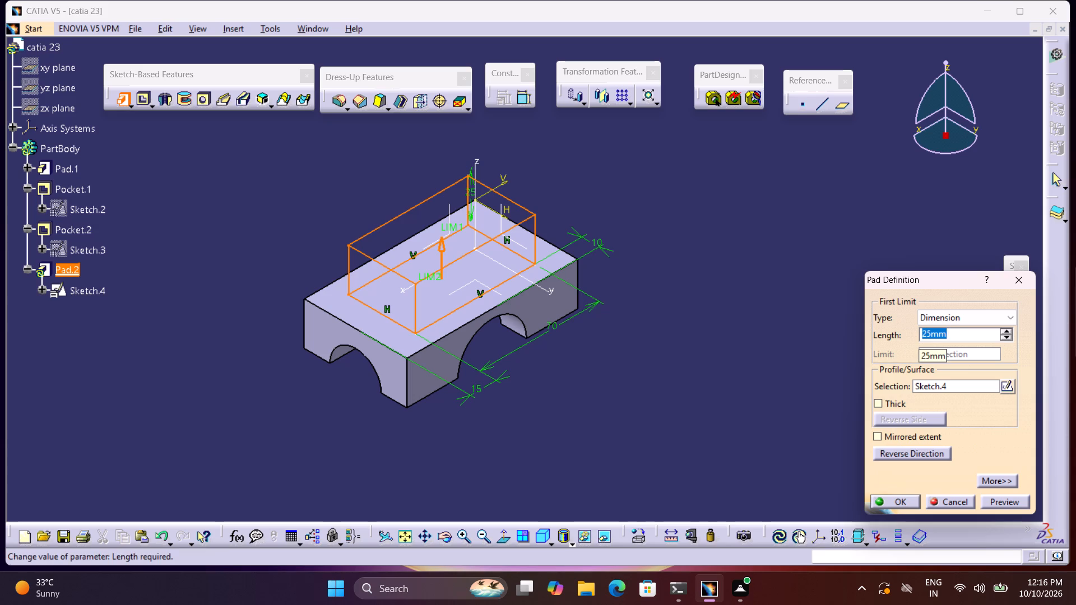
pyautogui.press('3')
pyautogui.press('0')
pyautogui.press('Return')
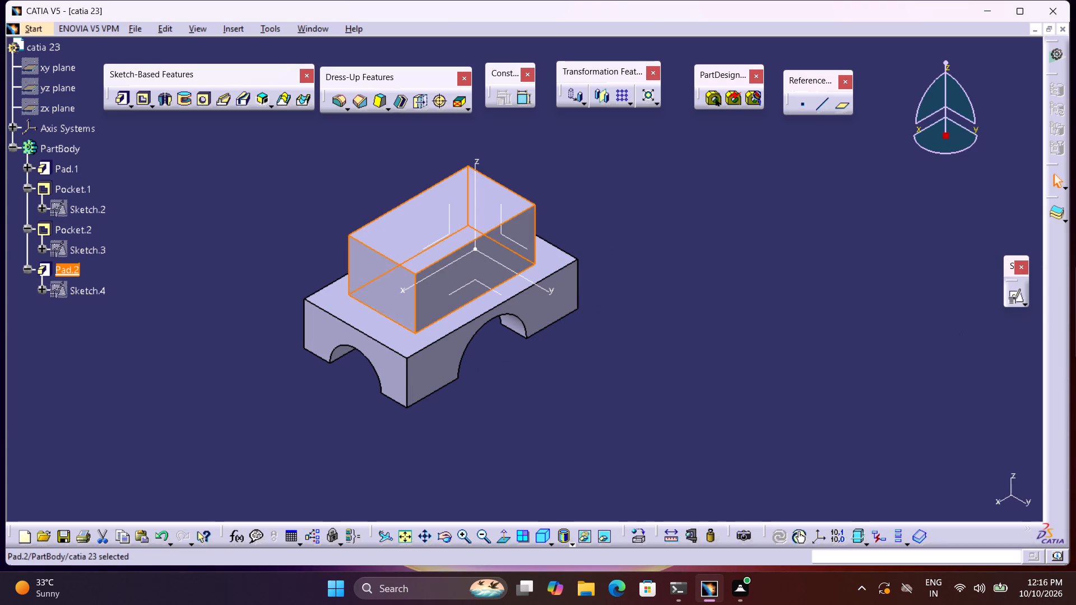
pyautogui.click(878, 309)
# Start a positioned sketch on the upper block's top face with the axes swapped and V reversed.
pyautogui.moveTo(785, 288); pyautogui.dragTo(760, 319, button='middle')
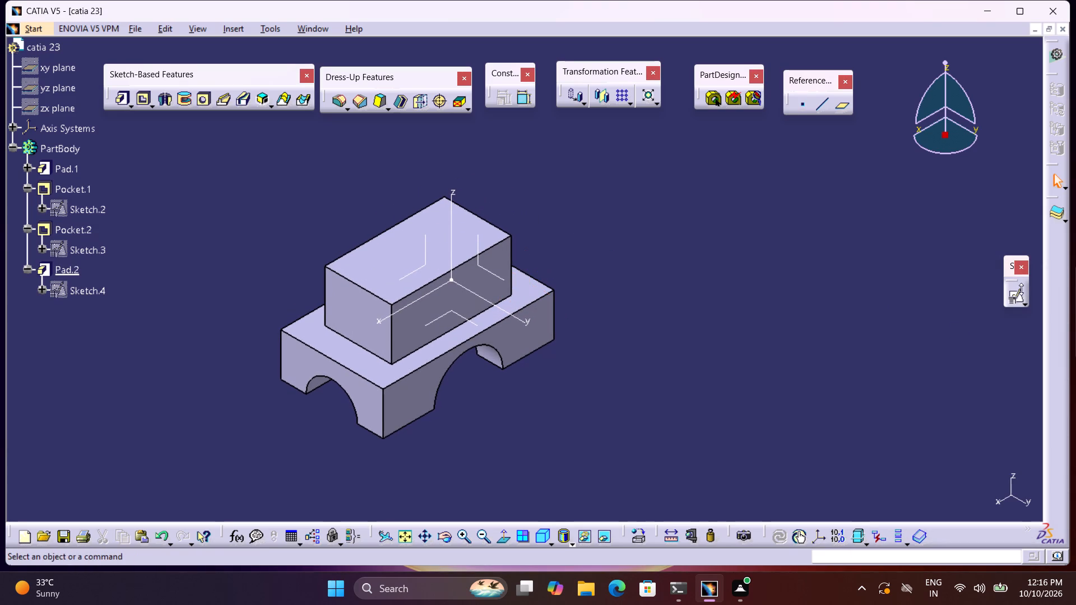
pyautogui.click(1014, 293)
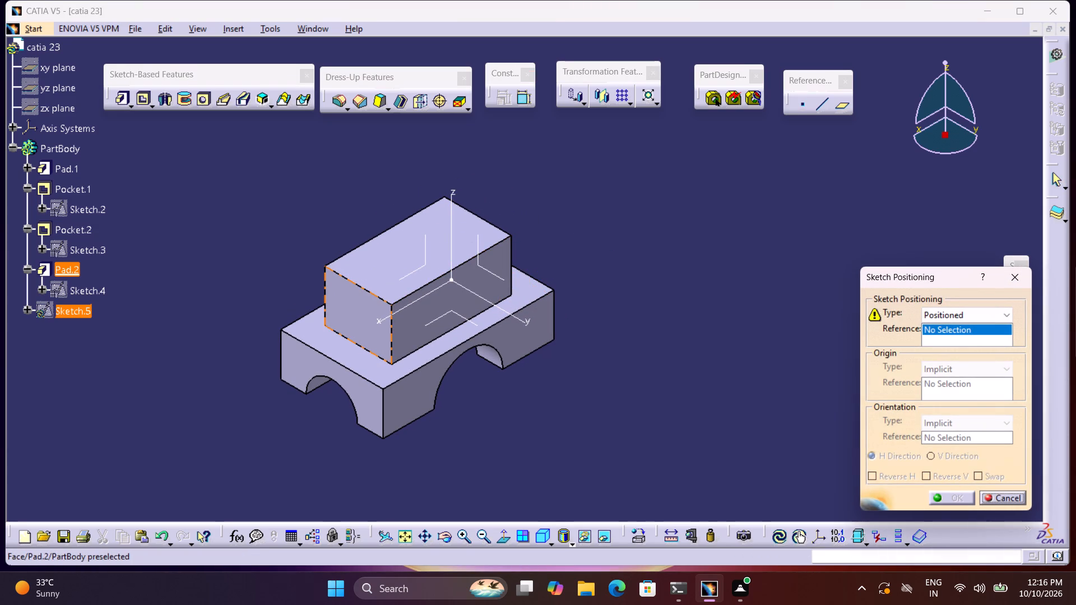
pyautogui.click(382, 263)
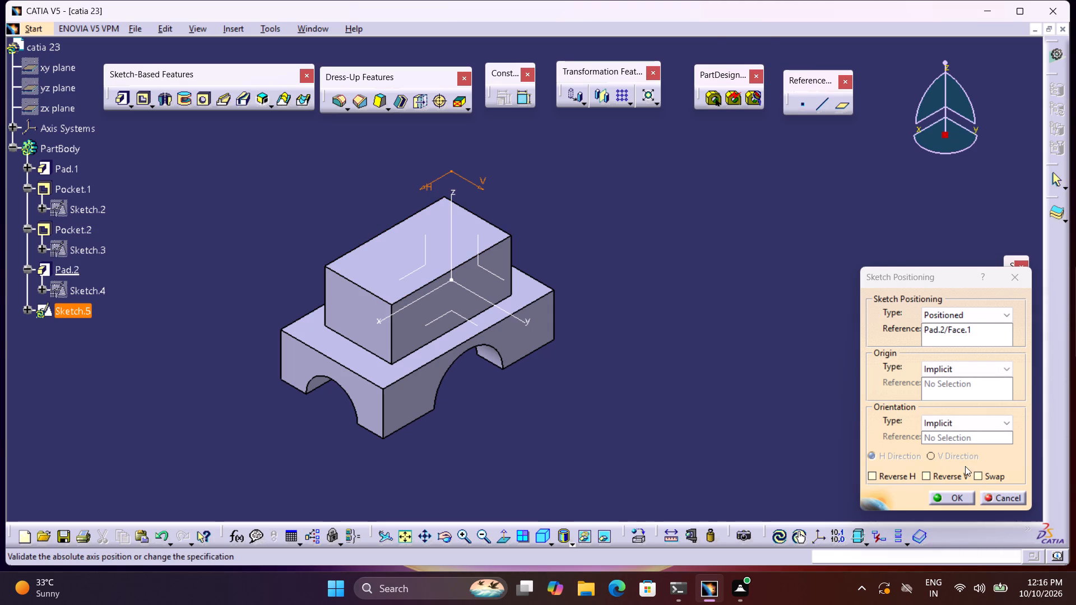
pyautogui.click(977, 472)
pyautogui.click(955, 487)
pyautogui.moveTo(946, 482); pyautogui.dragTo(940, 482)
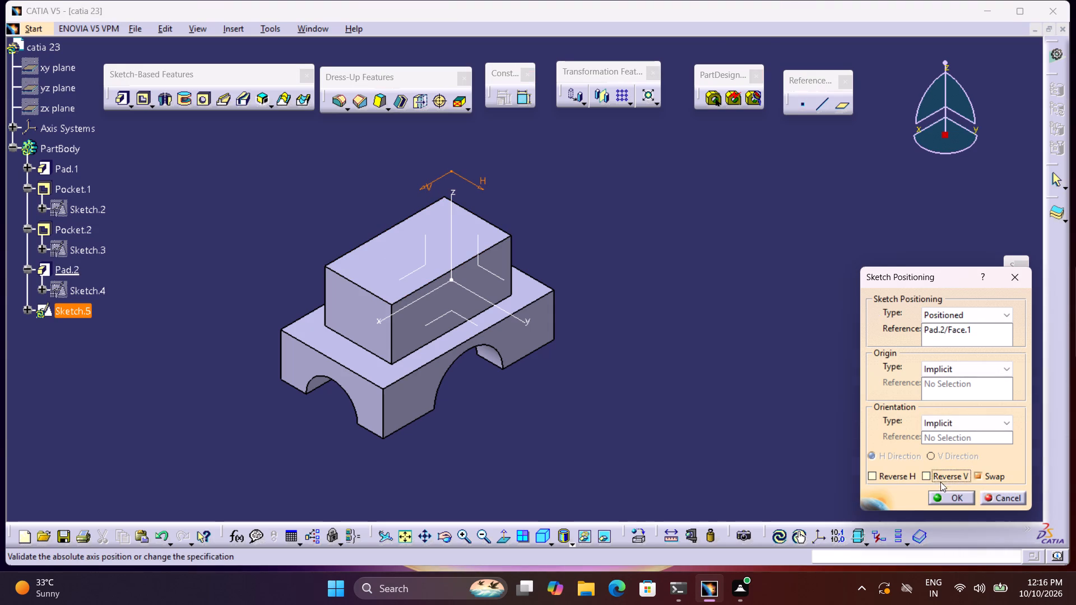
pyautogui.moveTo(940, 482); pyautogui.dragTo(940, 480)
pyautogui.click(956, 496)
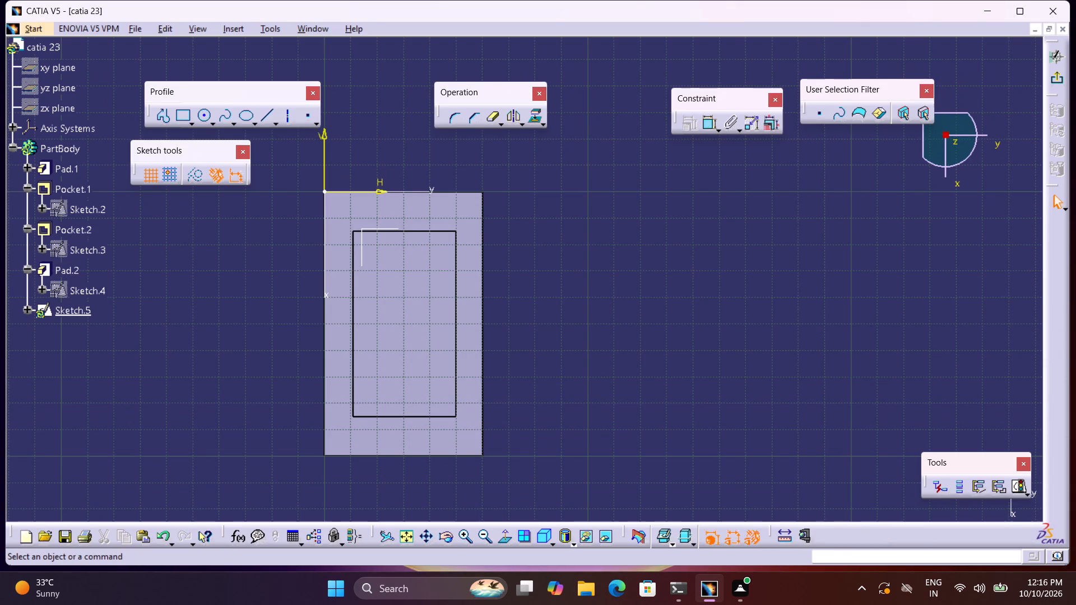
# Sketch an upright rectangle about 9 mm wide on the upper block's top face, near its right long edge.
pyautogui.moveTo(812, 395); pyautogui.dragTo(911, 373, button='middle')
pyautogui.scroll(1, 911, 374)
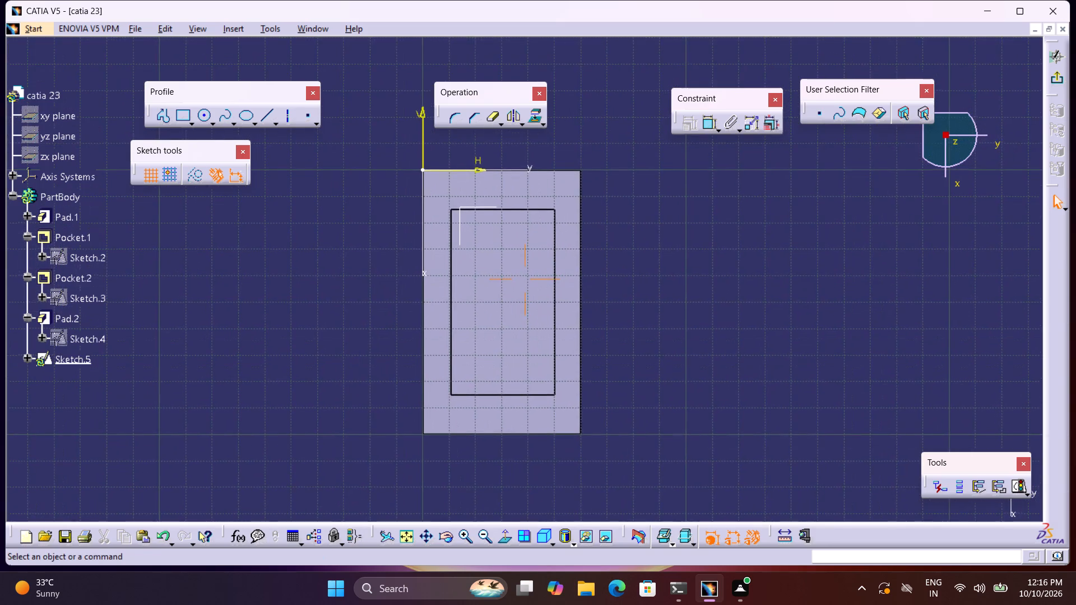
pyautogui.moveTo(911, 373); pyautogui.dragTo(877, 293, button='middle')
pyautogui.rightClick(910, 373)
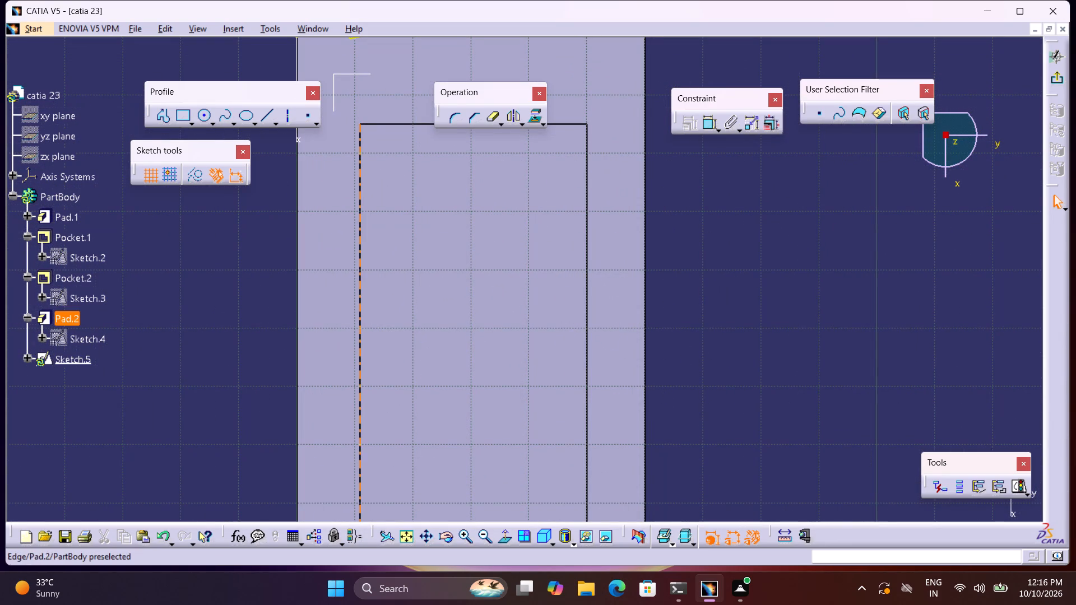
pyautogui.click(178, 117)
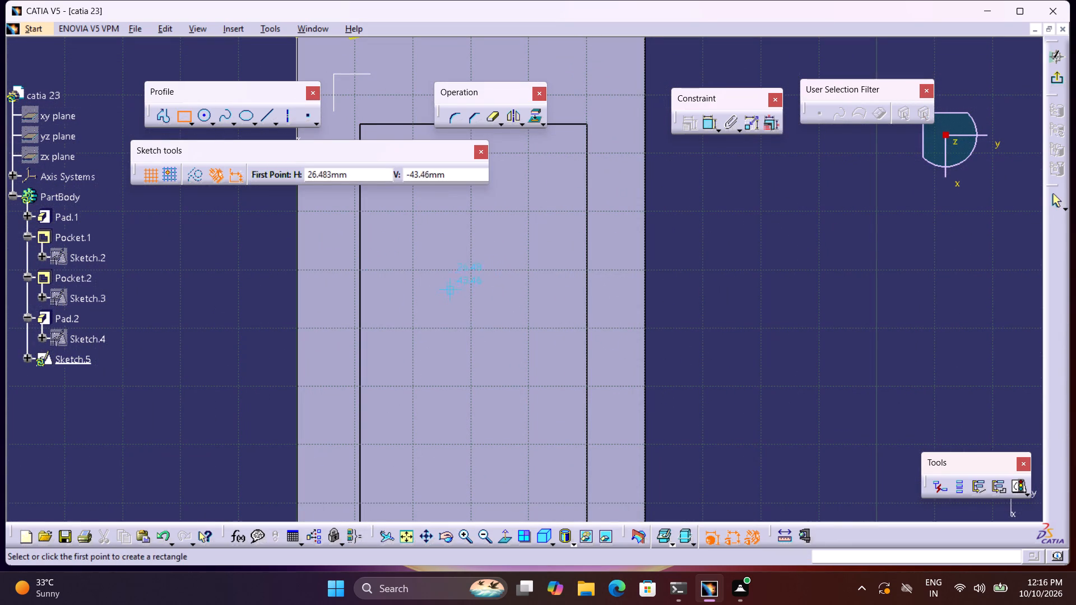
pyautogui.click(517, 262)
pyautogui.click(568, 413)
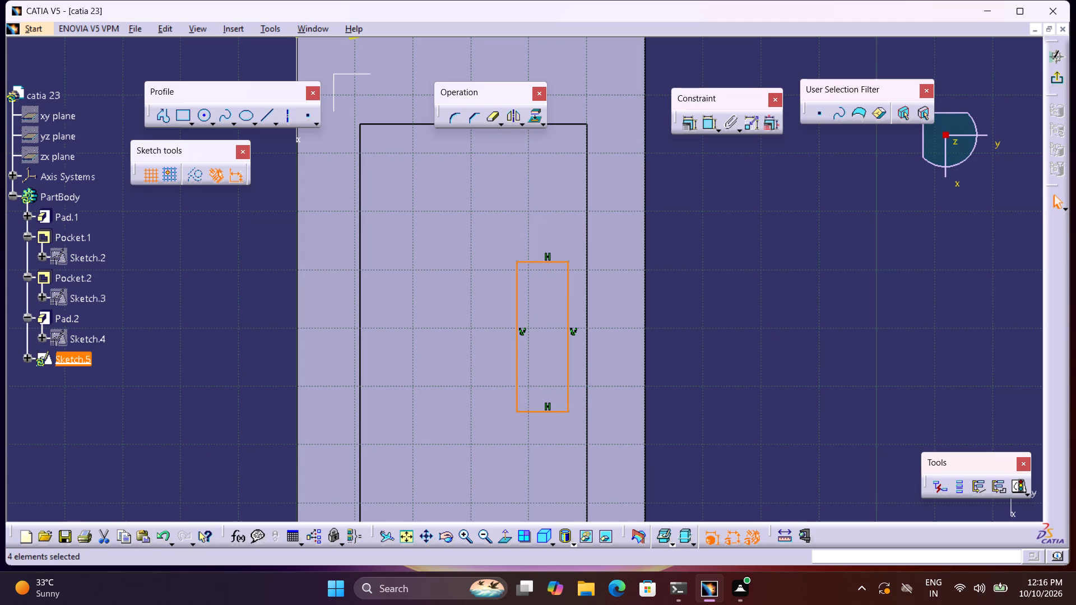
# Make the narrow rectangle's right side coincident with the upper block's right long edge.
pyautogui.click(704, 123)
pyautogui.click(567, 326)
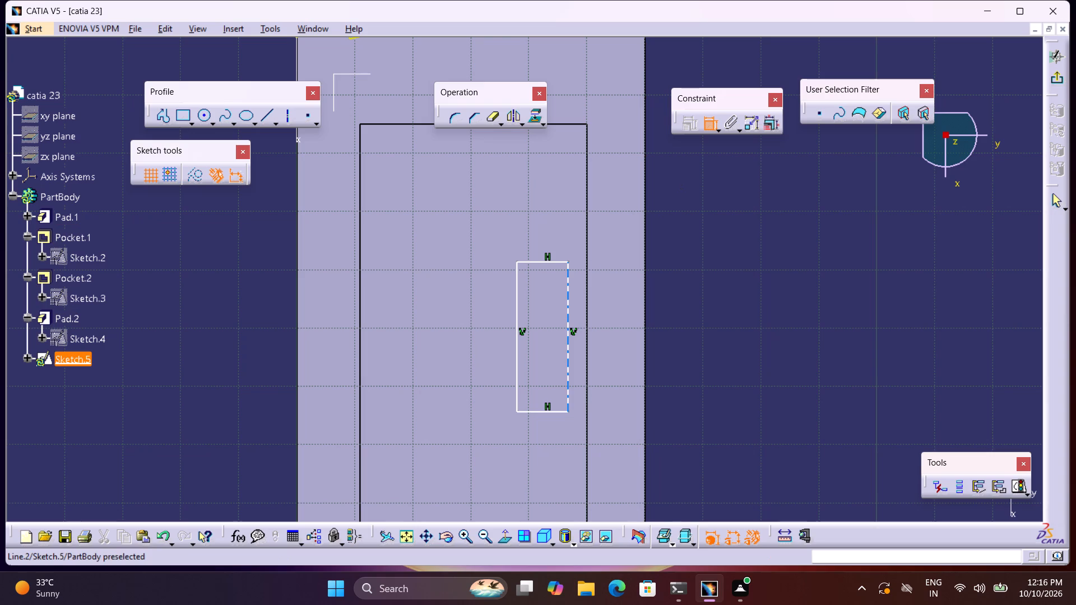
pyautogui.click(586, 334)
pyautogui.rightClick(586, 336)
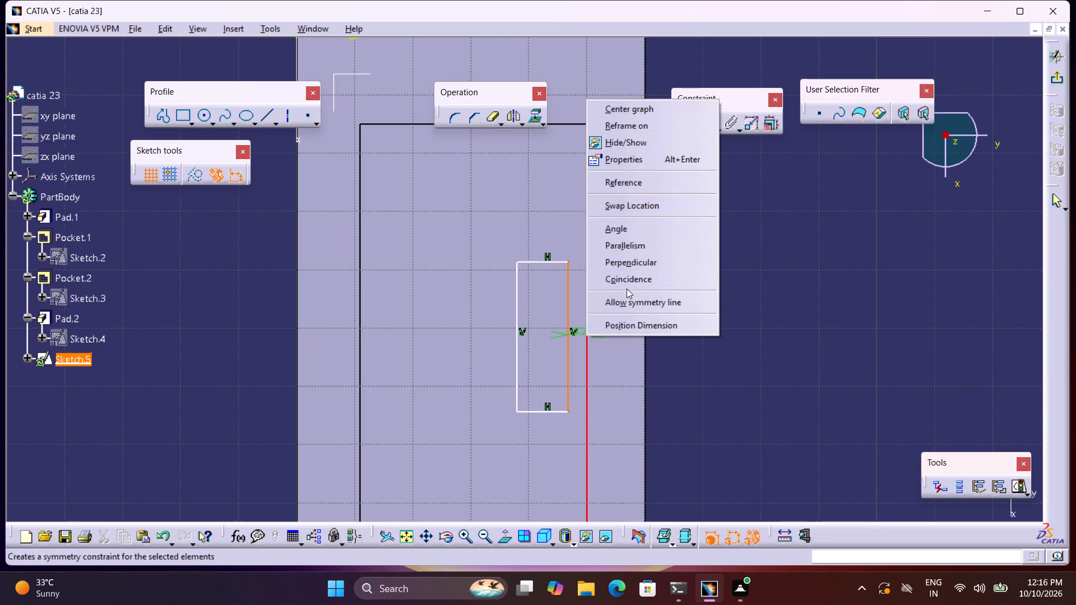
pyautogui.click(627, 285)
# Dimension the narrow rectangle's width and set it to 5 mm.
pyautogui.doubleClick(708, 117)
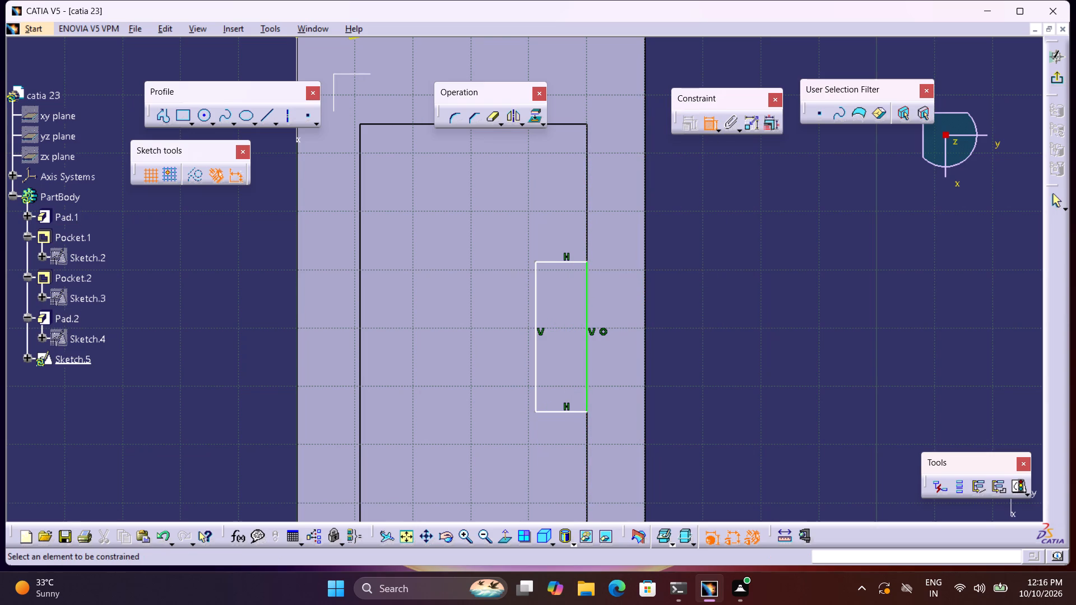
pyautogui.click(569, 261)
pyautogui.click(563, 229)
pyautogui.doubleClick(568, 229)
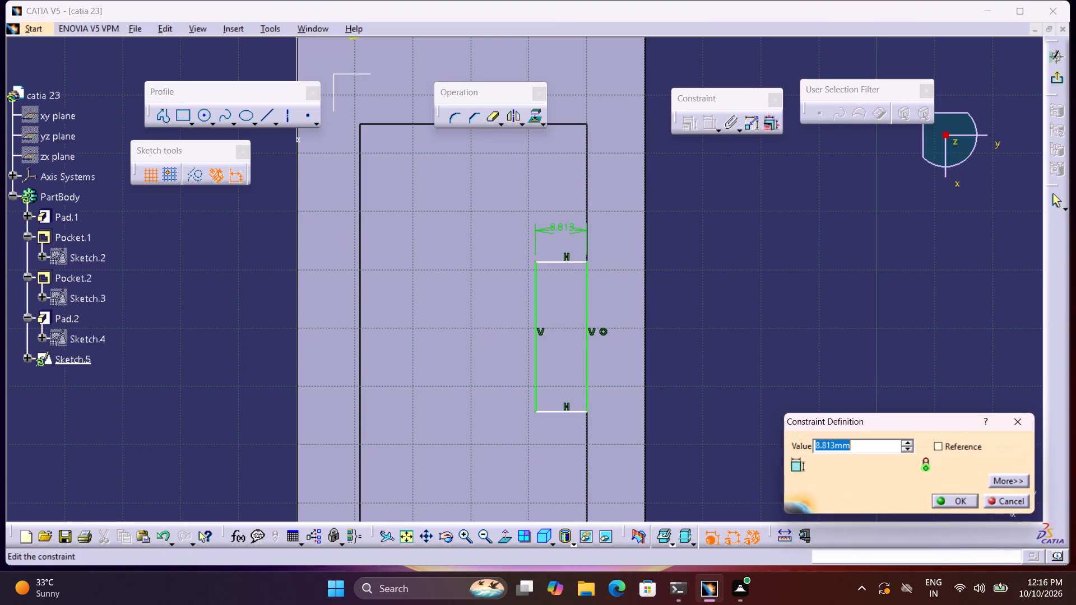
pyautogui.press('5')
pyautogui.press('Return')
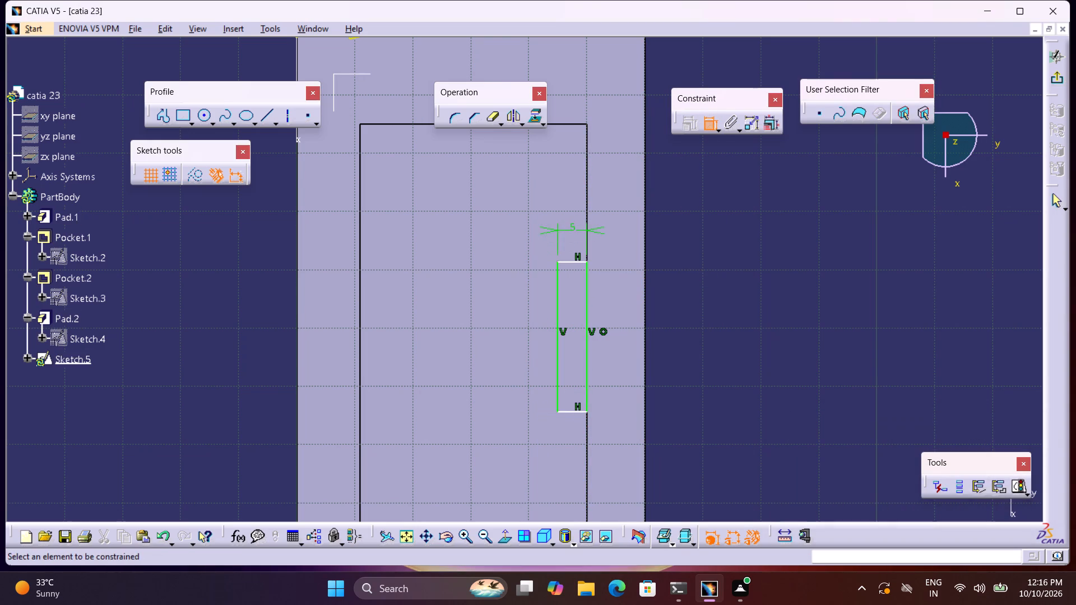
# Dimension the narrow rectangle's upper side from the upper block's upper short edge and set the offset to 22 mm.
pyautogui.moveTo(661, 296); pyautogui.dragTo(642, 259, button='middle')
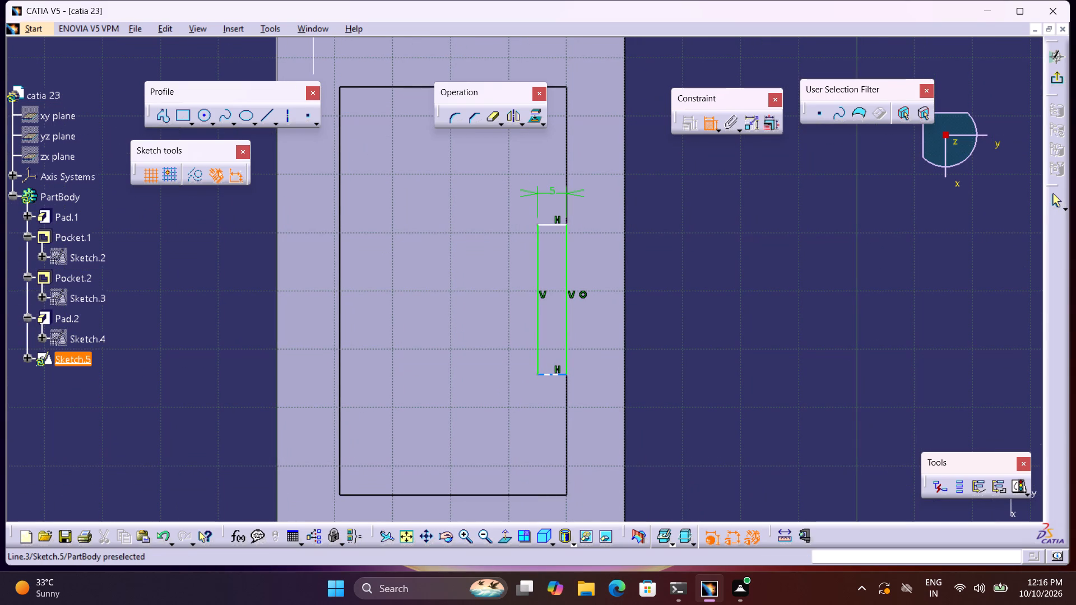
pyautogui.click(555, 227)
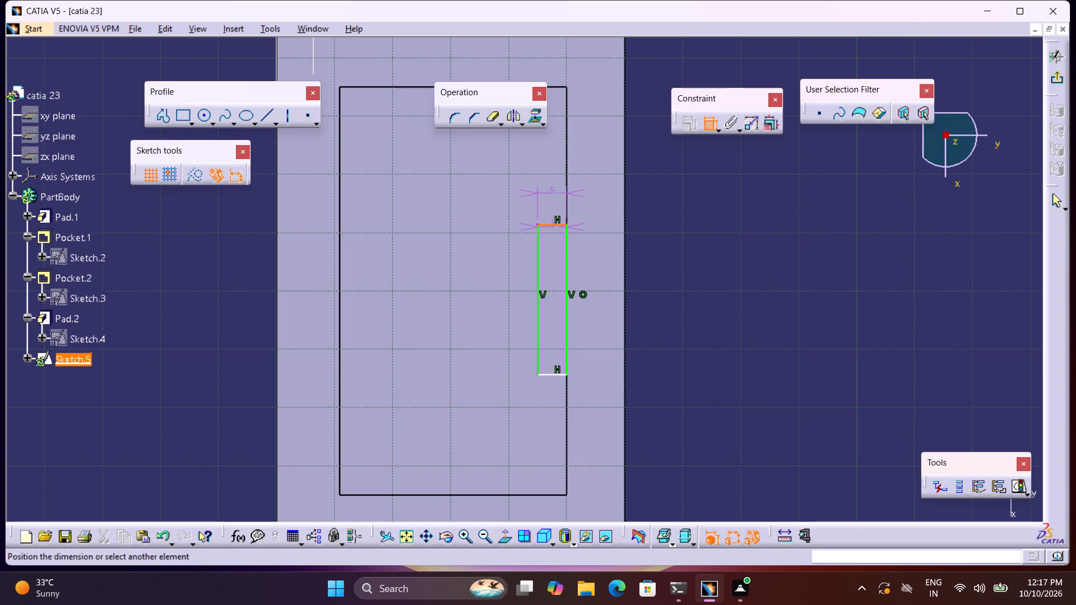
pyautogui.moveTo(558, 230); pyautogui.dragTo(588, 340, button='middle')
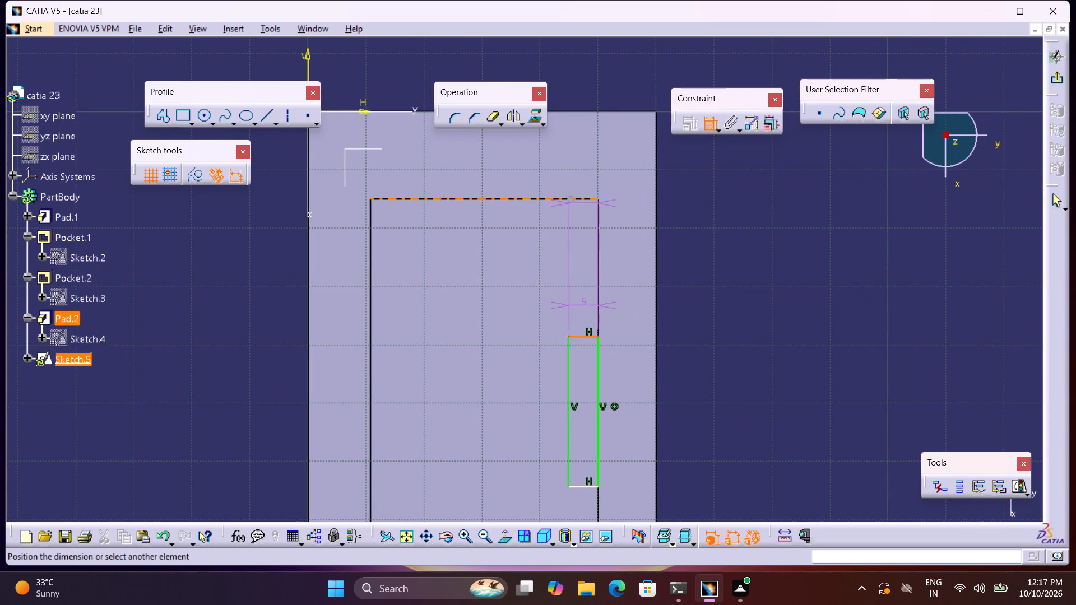
pyautogui.click(571, 199)
pyautogui.click(744, 253)
pyautogui.doubleClick(745, 253)
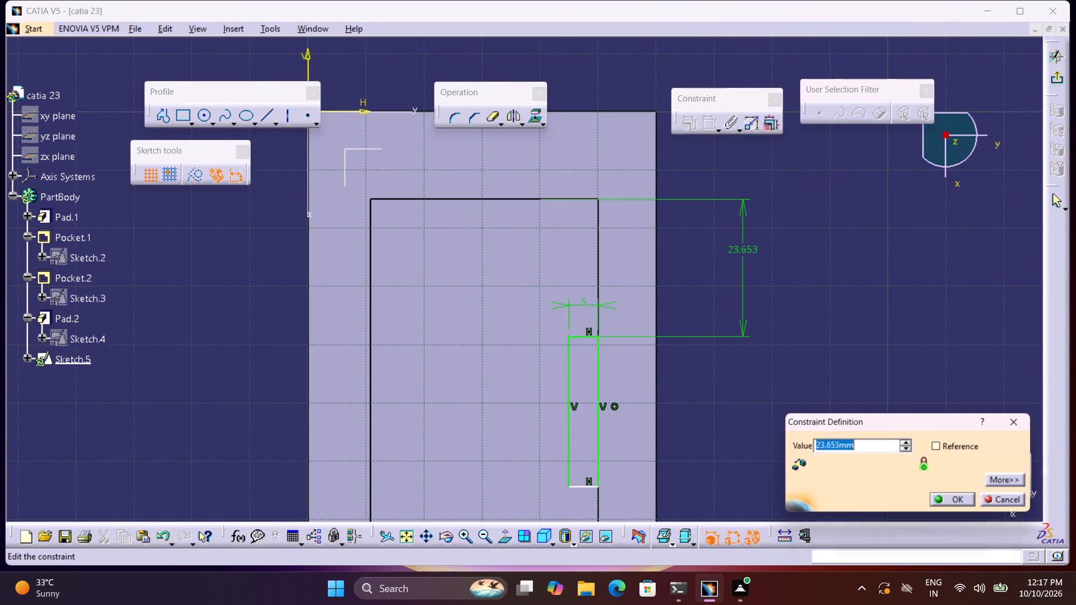
pyautogui.press('2')
pyautogui.press('2')
pyautogui.press('Return')
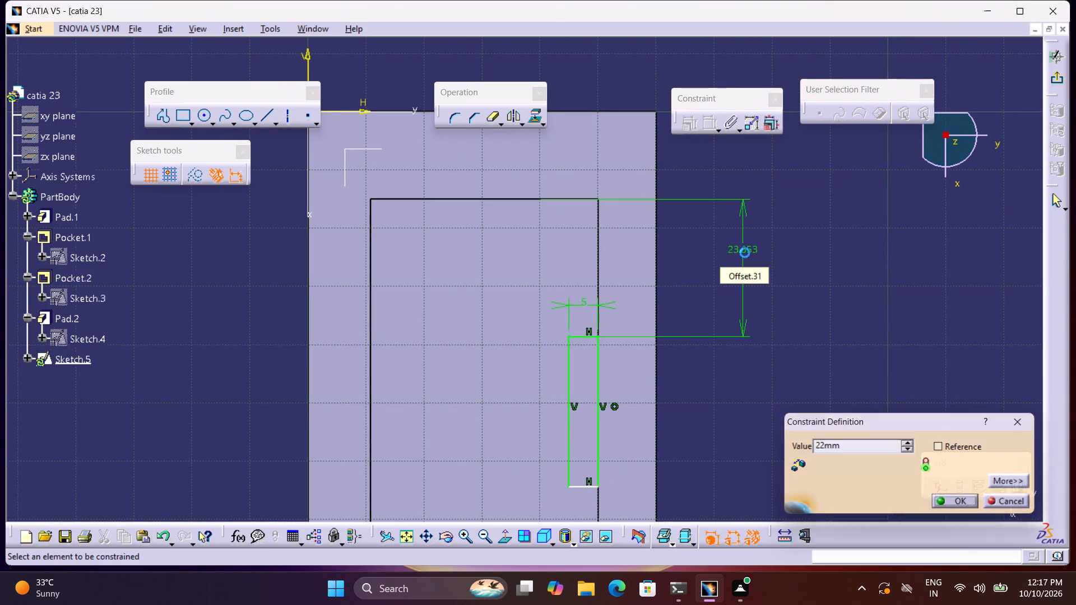
# Sketch a short vertical line midway between the upper block's two long edges, as a mirror axis.
pyautogui.moveTo(759, 413); pyautogui.dragTo(776, 276, button='middle')
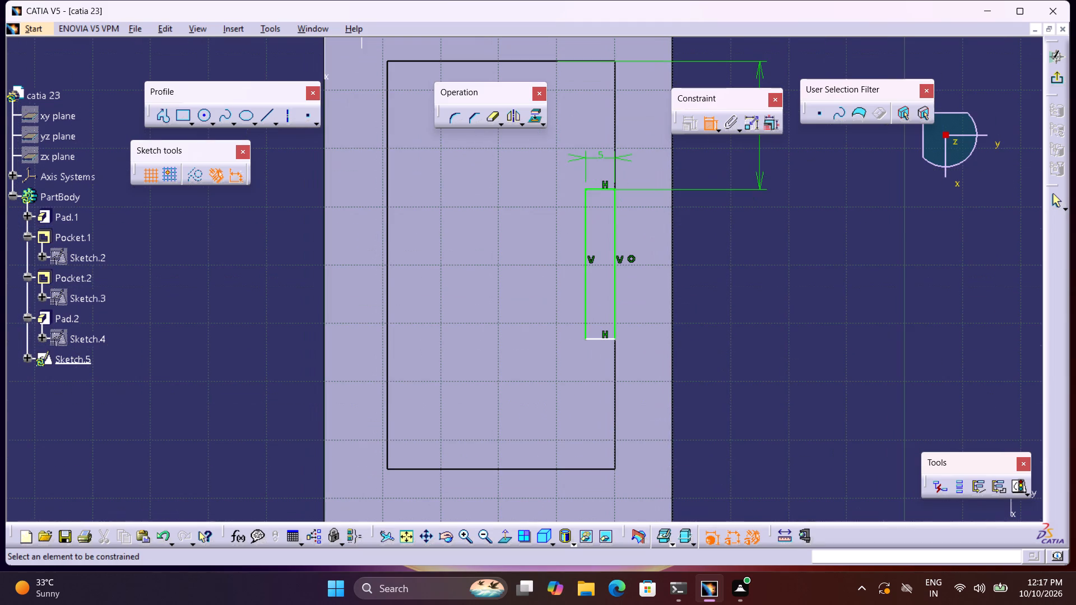
pyautogui.click(266, 109)
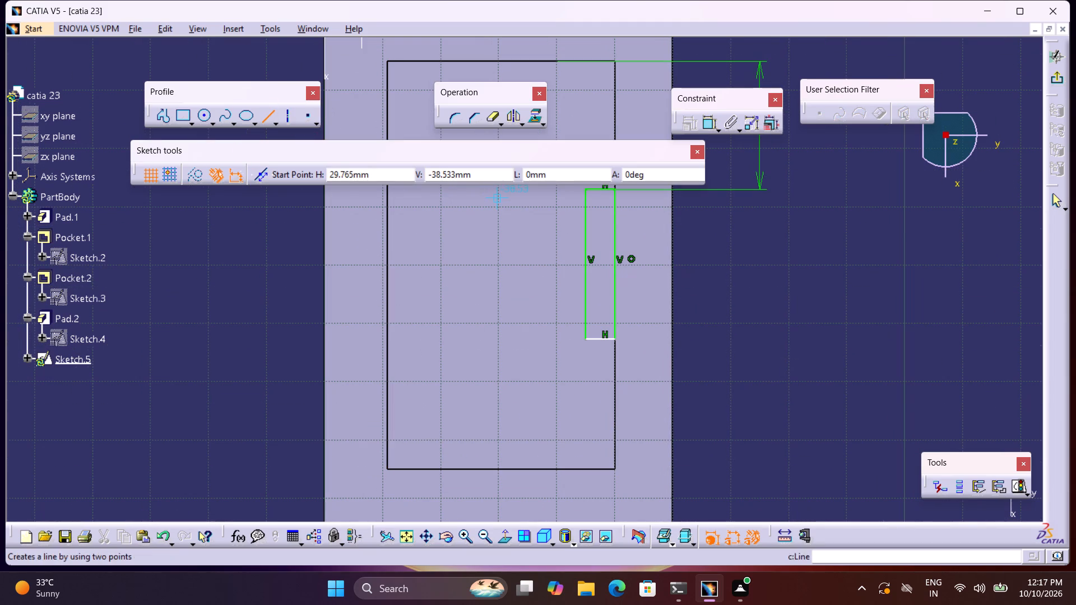
pyautogui.click(499, 201)
pyautogui.click(499, 280)
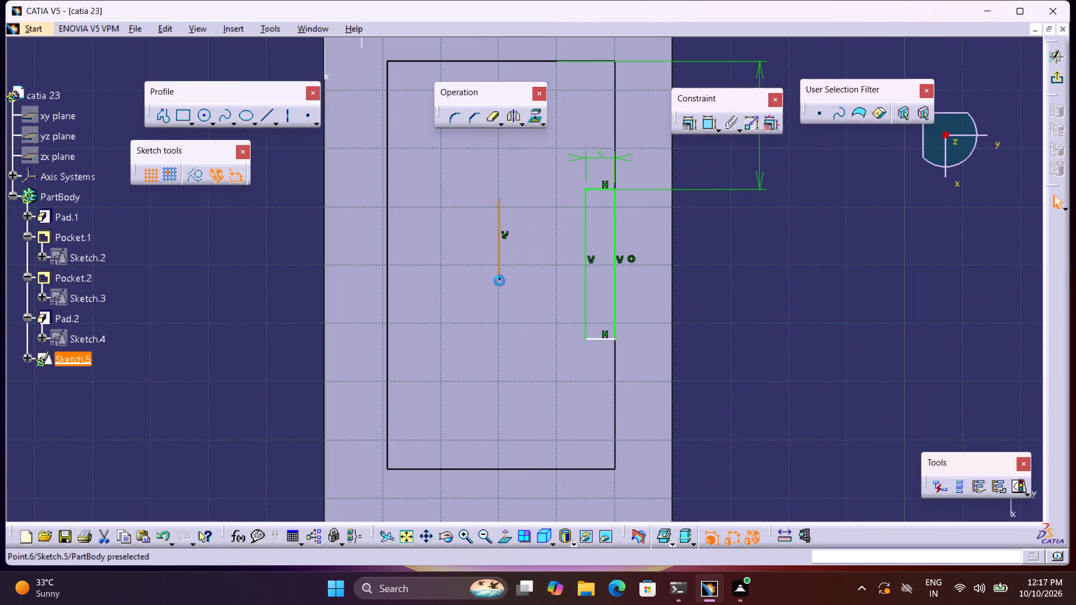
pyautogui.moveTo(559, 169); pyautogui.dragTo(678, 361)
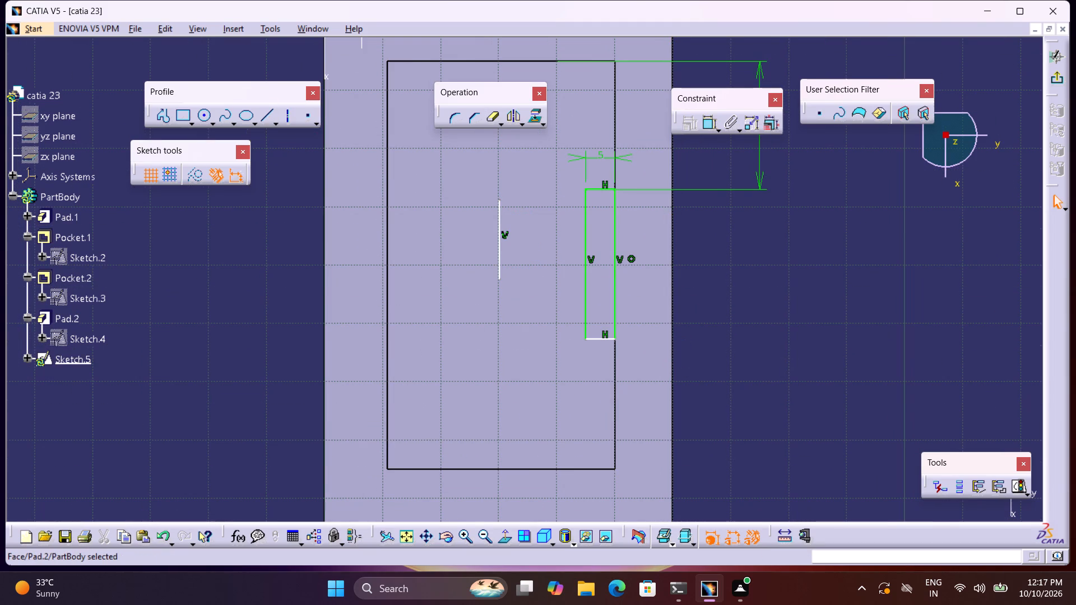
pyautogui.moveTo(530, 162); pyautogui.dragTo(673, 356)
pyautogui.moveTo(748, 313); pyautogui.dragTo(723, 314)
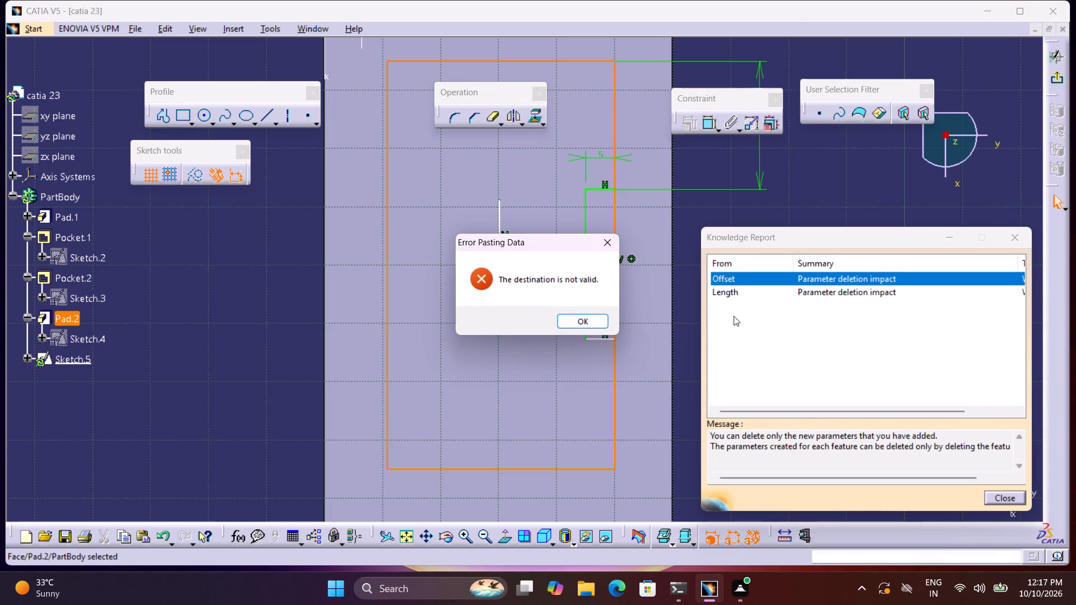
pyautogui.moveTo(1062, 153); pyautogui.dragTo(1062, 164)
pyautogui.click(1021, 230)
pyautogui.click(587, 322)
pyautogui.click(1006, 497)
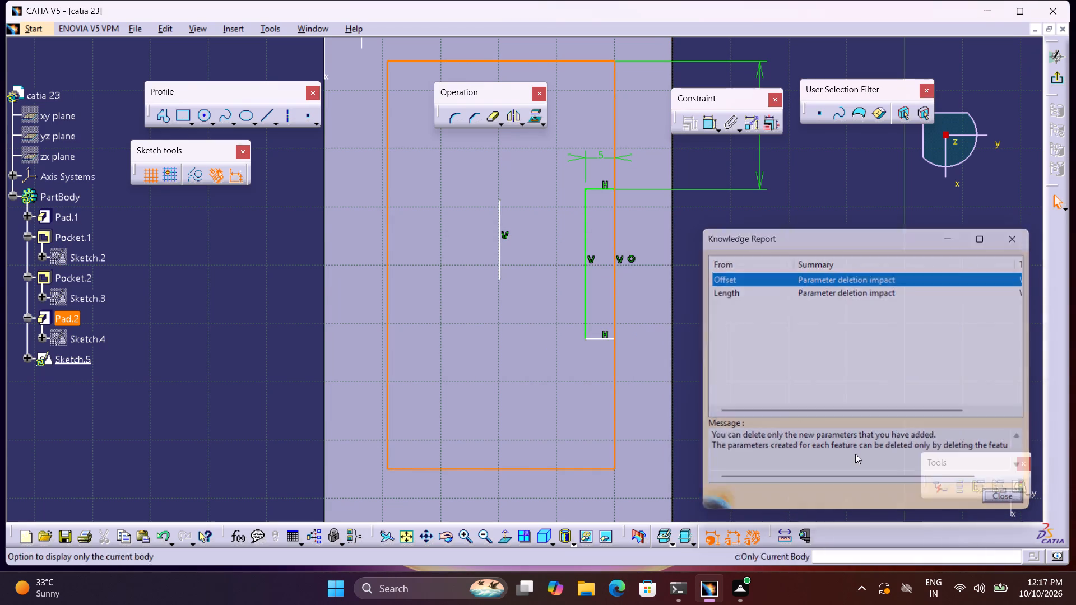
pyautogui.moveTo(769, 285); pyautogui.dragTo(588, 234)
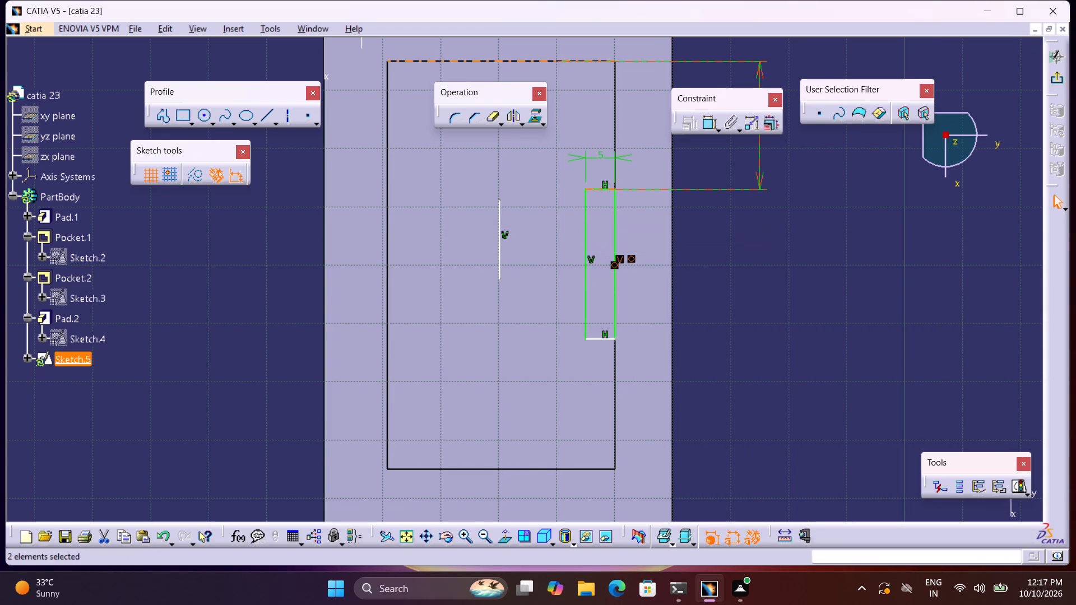
# Mirror the narrow rectangle about the short vertical line onto the upper block's opposite long edge.
pyautogui.moveTo(717, 157); pyautogui.dragTo(558, 379)
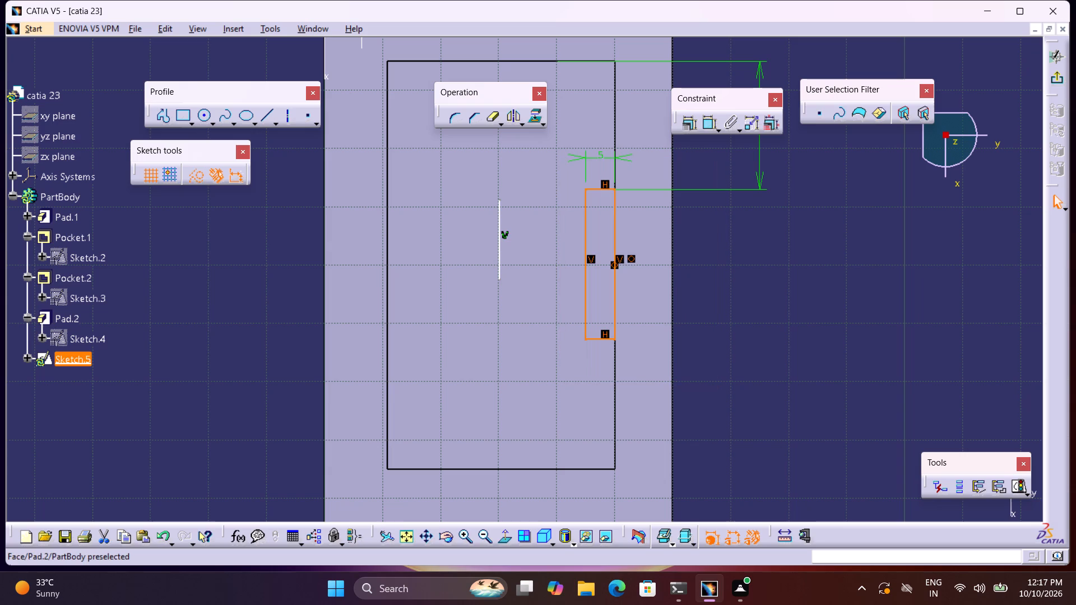
pyautogui.click(513, 119)
pyautogui.click(502, 207)
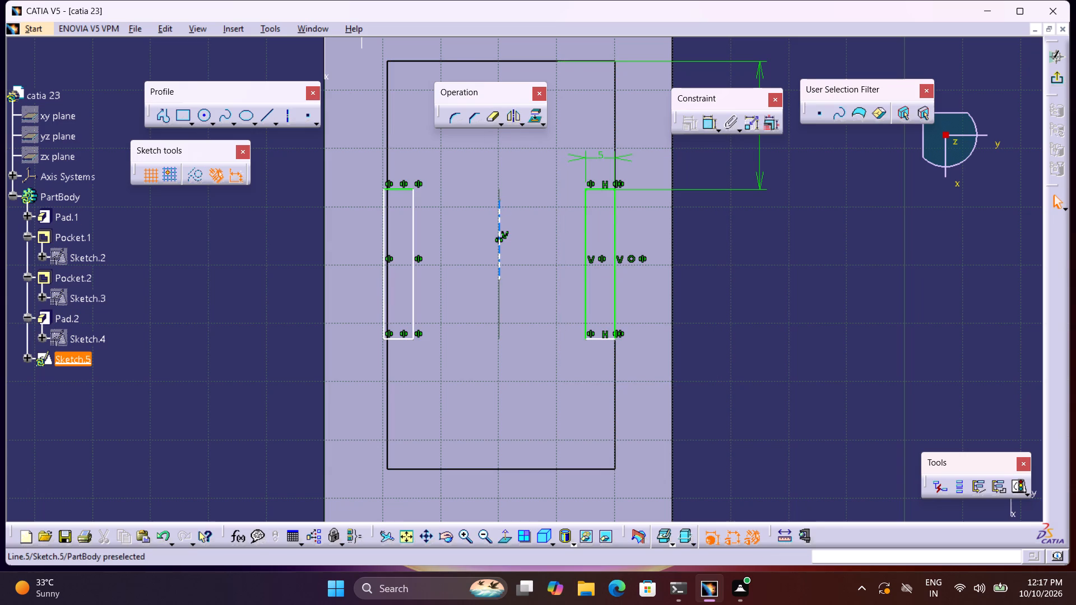
# Delete the short vertical line used as the mirror axis.
pyautogui.click(815, 282)
pyautogui.click(500, 236)
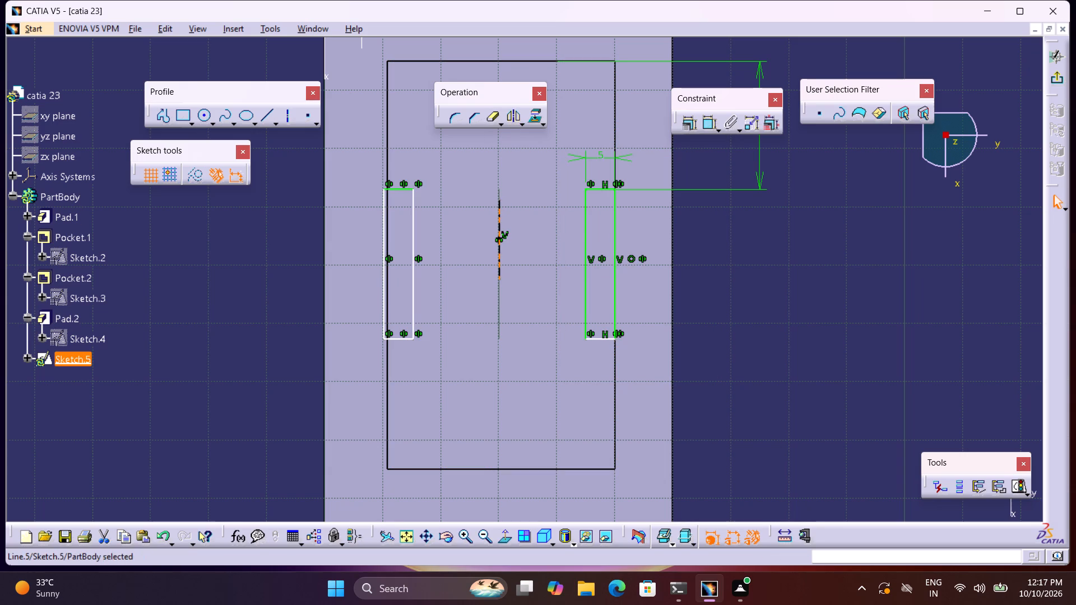
pyautogui.press('Delete')
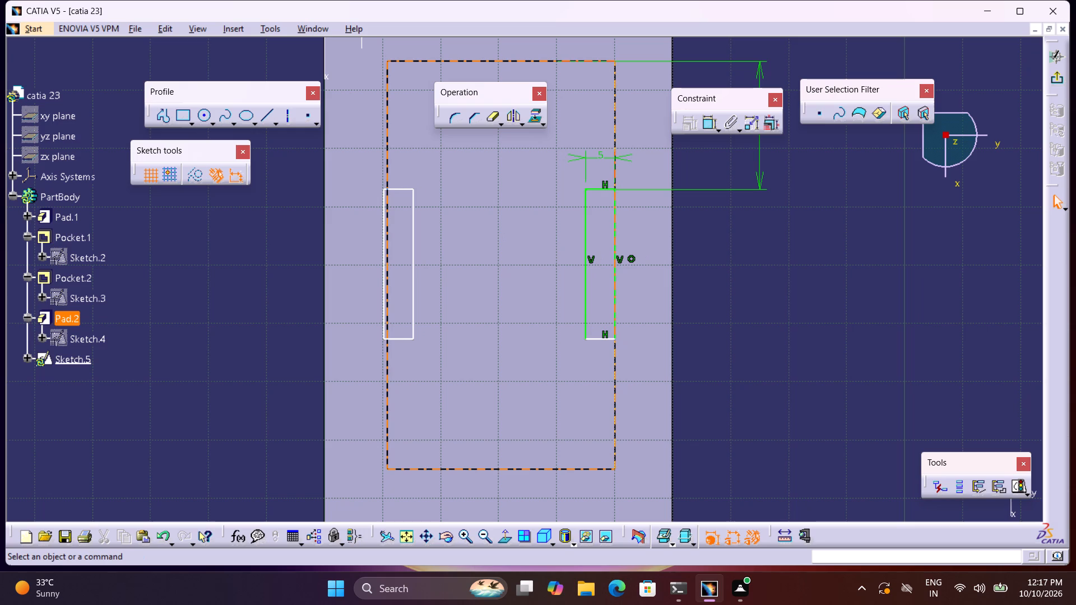
# Dimension the length of the original narrow rectangle's outer side on the right long edge and set it to 26 mm.
pyautogui.click(706, 119)
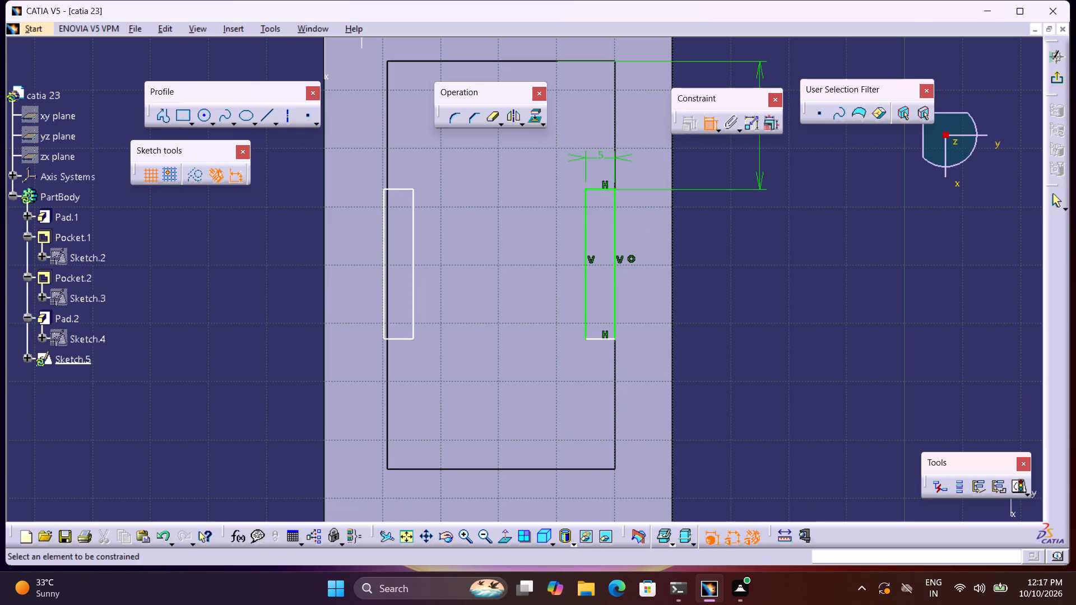
pyautogui.click(615, 252)
pyautogui.click(741, 269)
pyautogui.doubleClick(744, 269)
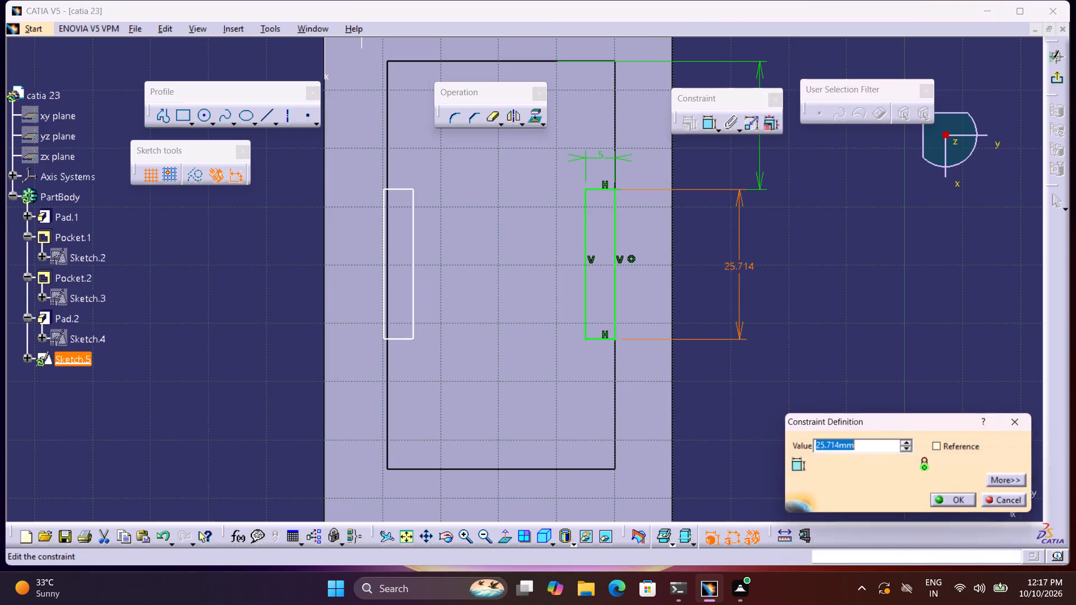
pyautogui.write('26')
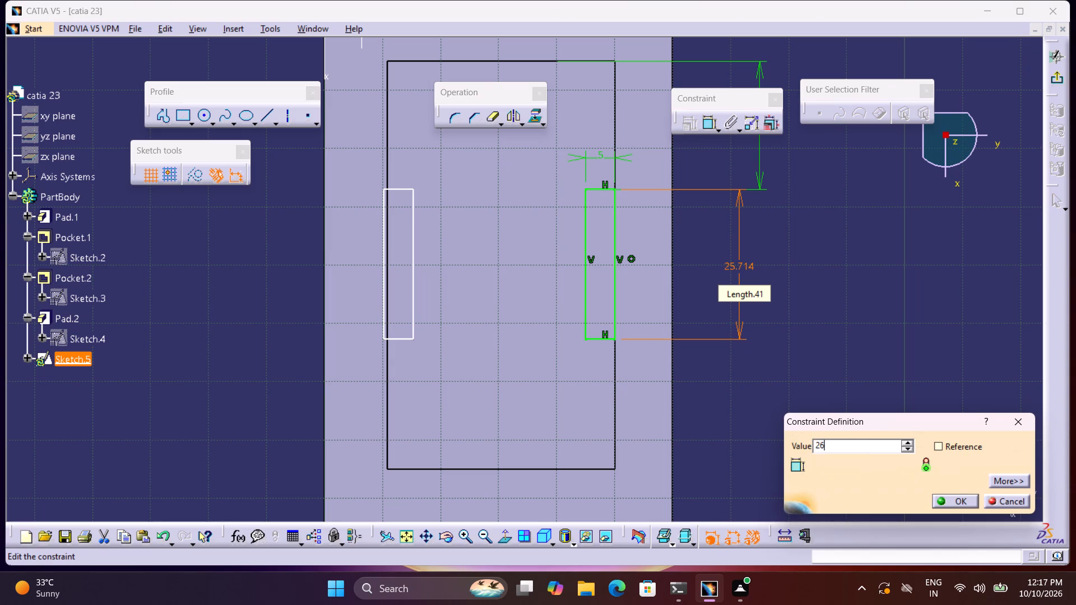
pyautogui.press('Return')
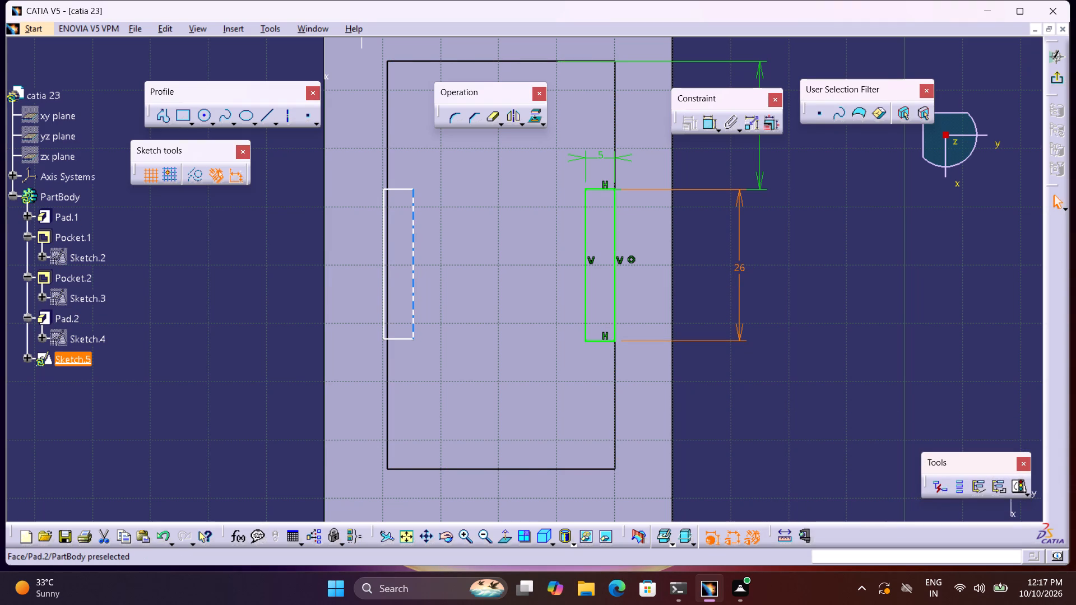
# Dimension the length of the mirrored rectangle's inner long side and set it to 26 mm.
pyautogui.click(709, 122)
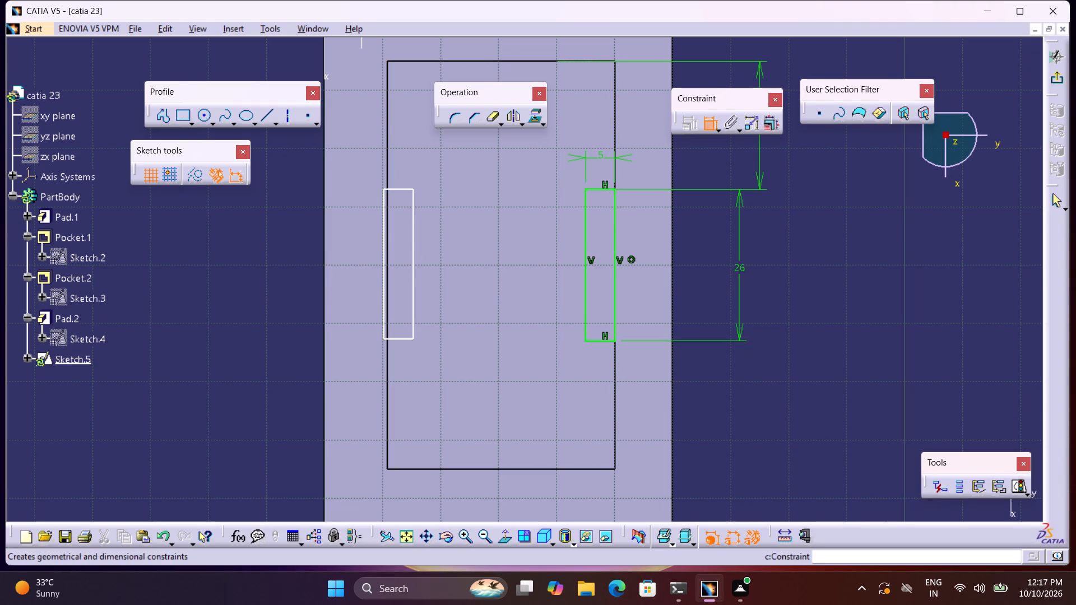
pyautogui.click(416, 239)
pyautogui.click(277, 285)
pyautogui.doubleClick(277, 285)
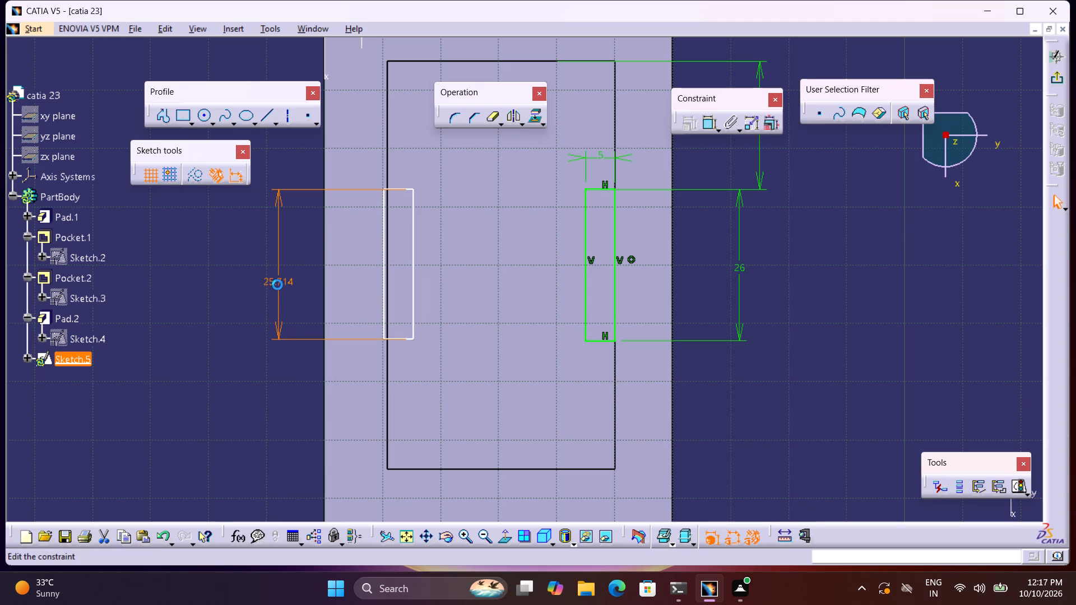
pyautogui.write('26')
pyautogui.press('Return')
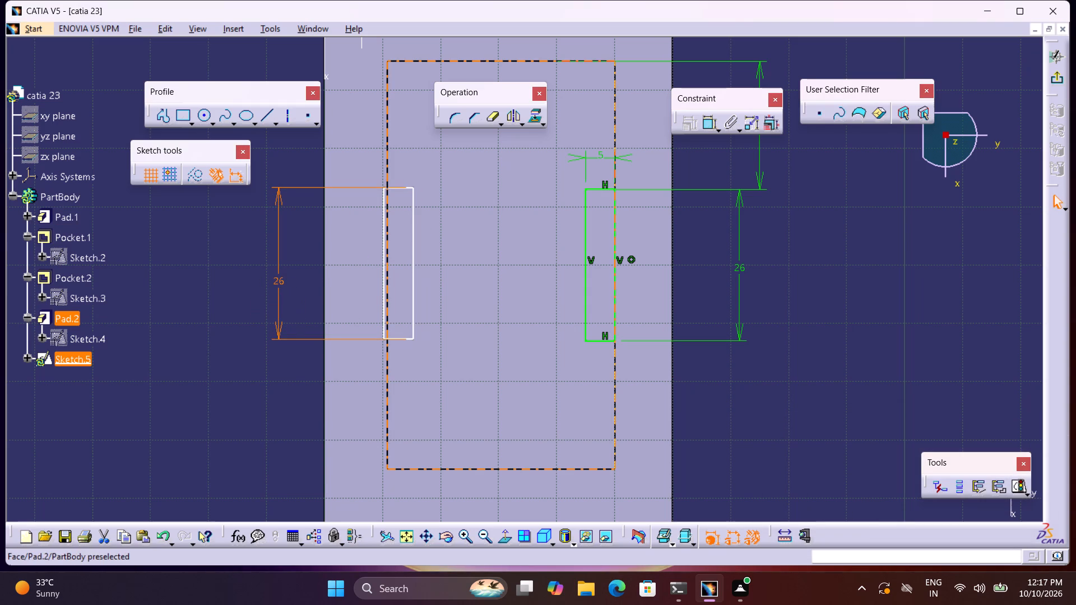
# Make the mirrored rectangle's outer long side coincident with the upper block's left long edge.
pyautogui.doubleClick(706, 123)
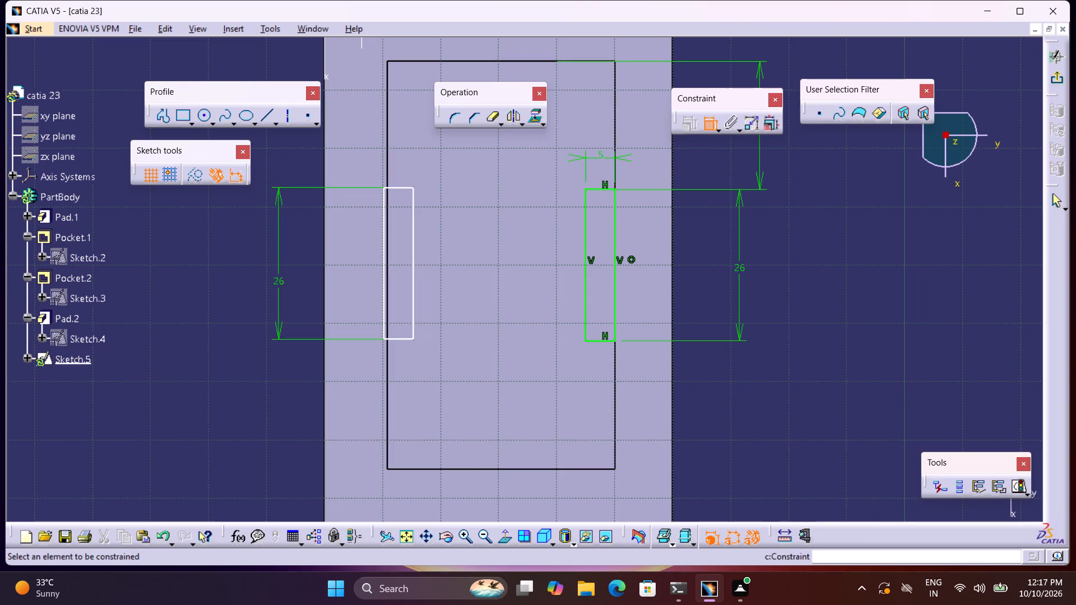
pyautogui.click(383, 281)
pyautogui.click(388, 282)
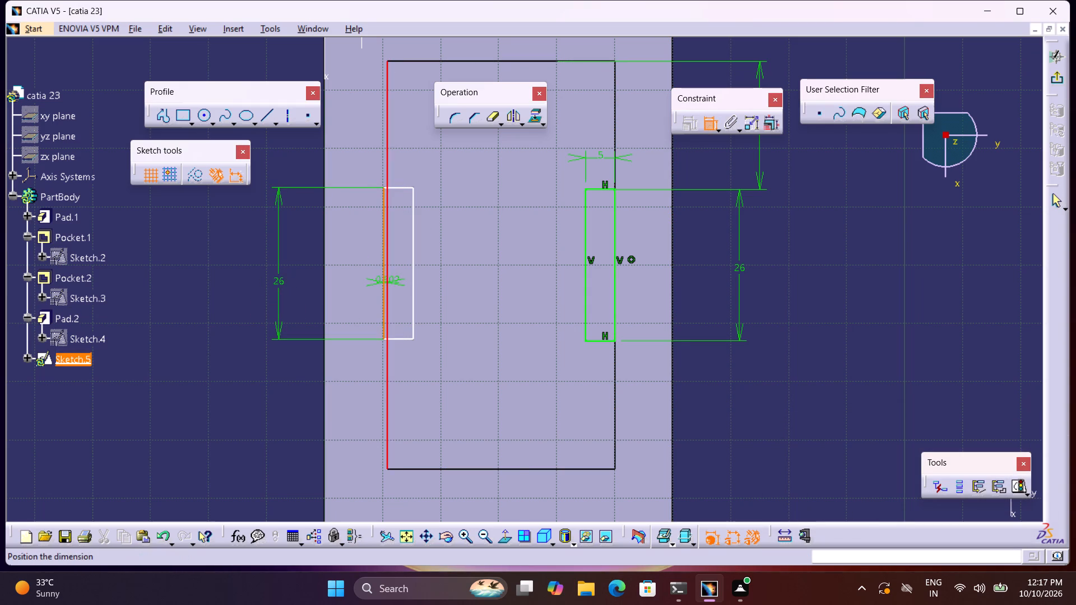
pyautogui.rightClick(388, 282)
pyautogui.click(469, 459)
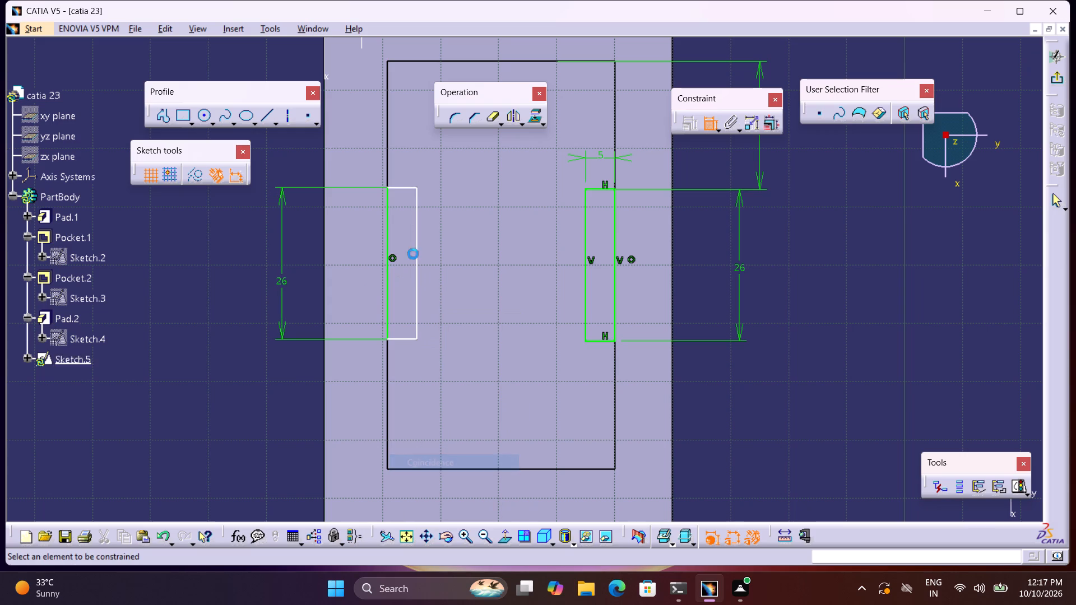
# Add a 5 mm width dimension to the mirrored rectangle.
pyautogui.click(403, 189)
pyautogui.click(410, 160)
pyautogui.doubleClick(416, 161)
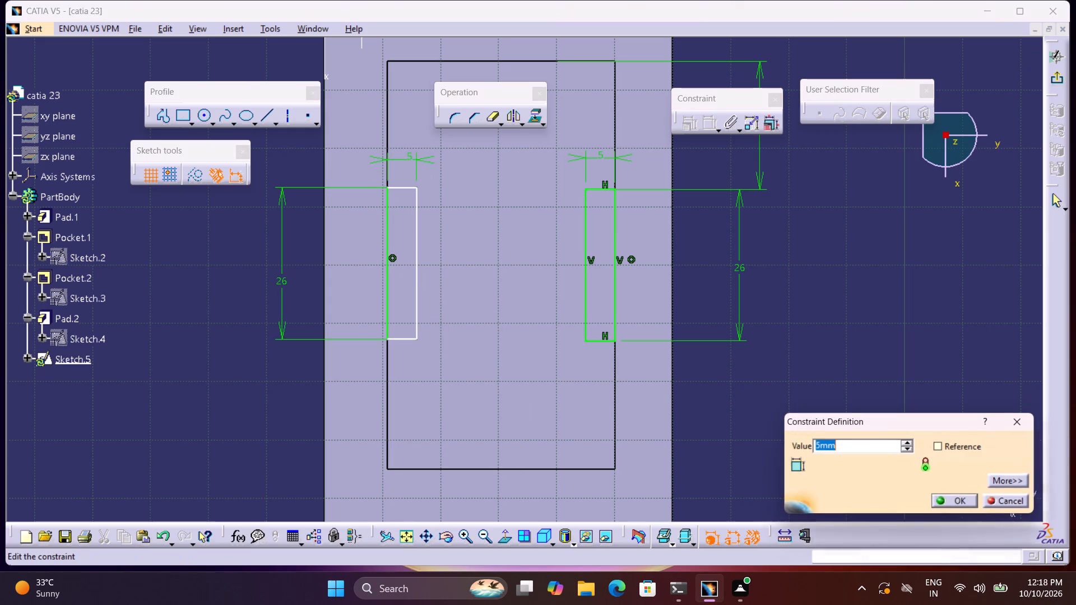
pyautogui.press('5')
pyautogui.press('Return')
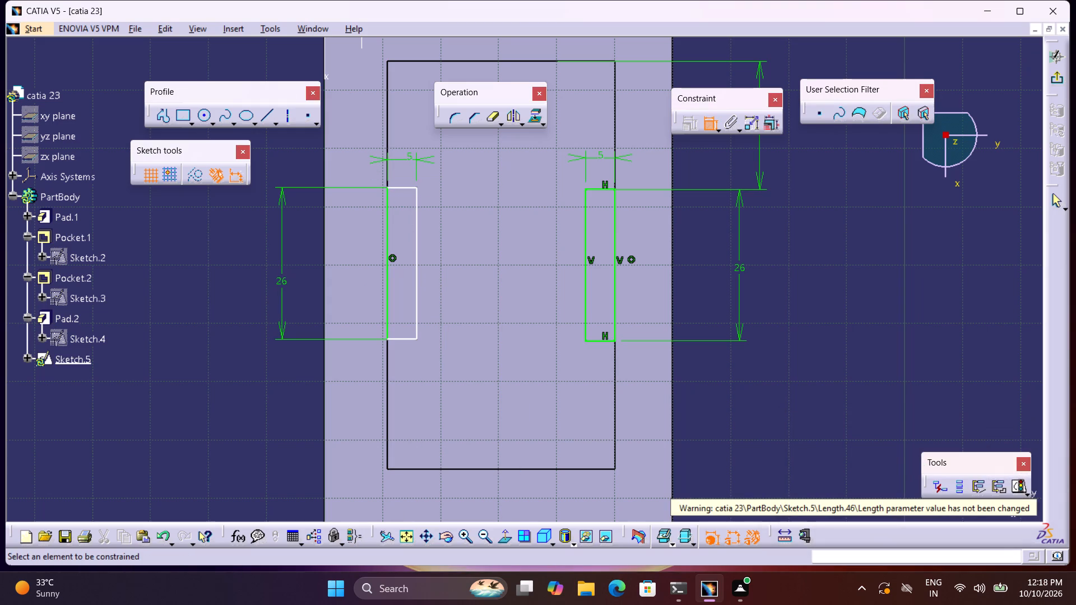
# Dimension the mirrored rectangle's upper side from the upper block's upper short edge and set the offset to 22 mm.
pyautogui.click(401, 187)
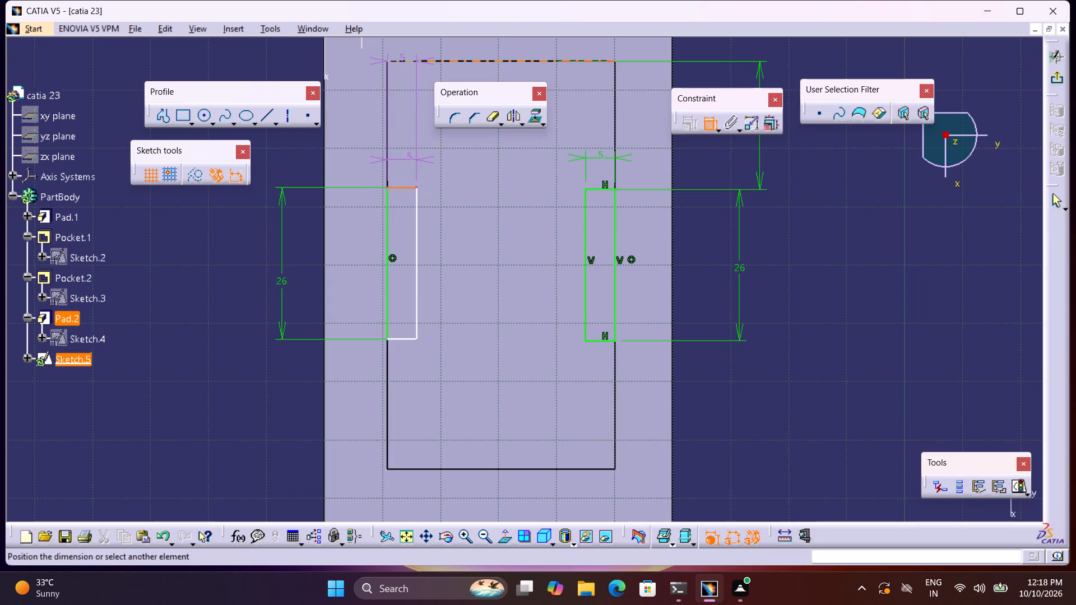
pyautogui.click(403, 60)
pyautogui.click(304, 143)
pyautogui.doubleClick(306, 137)
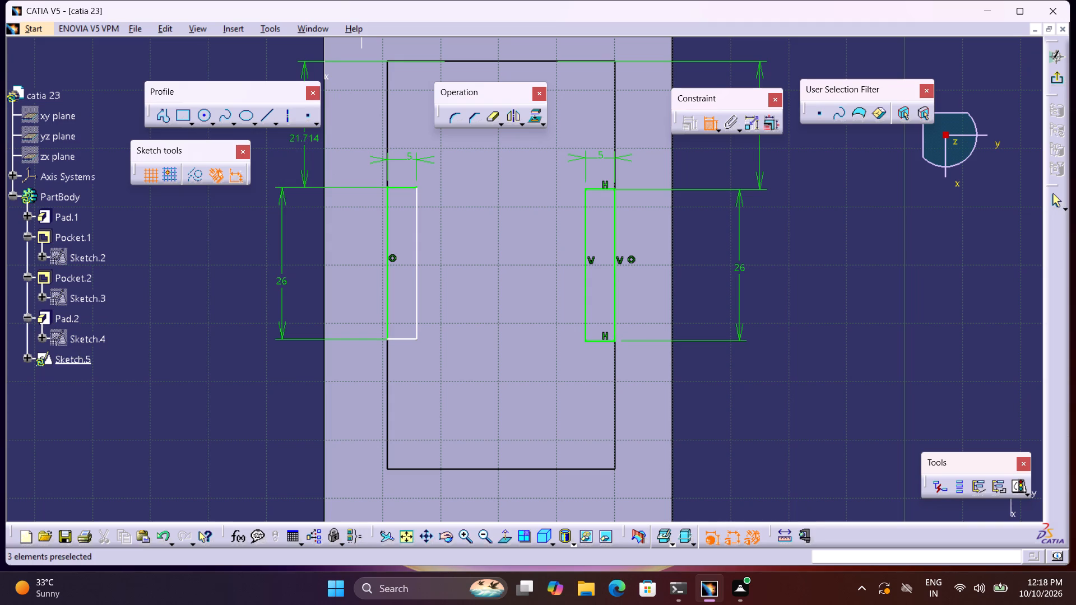
pyautogui.press('2')
pyautogui.press('2')
pyautogui.press('Return')
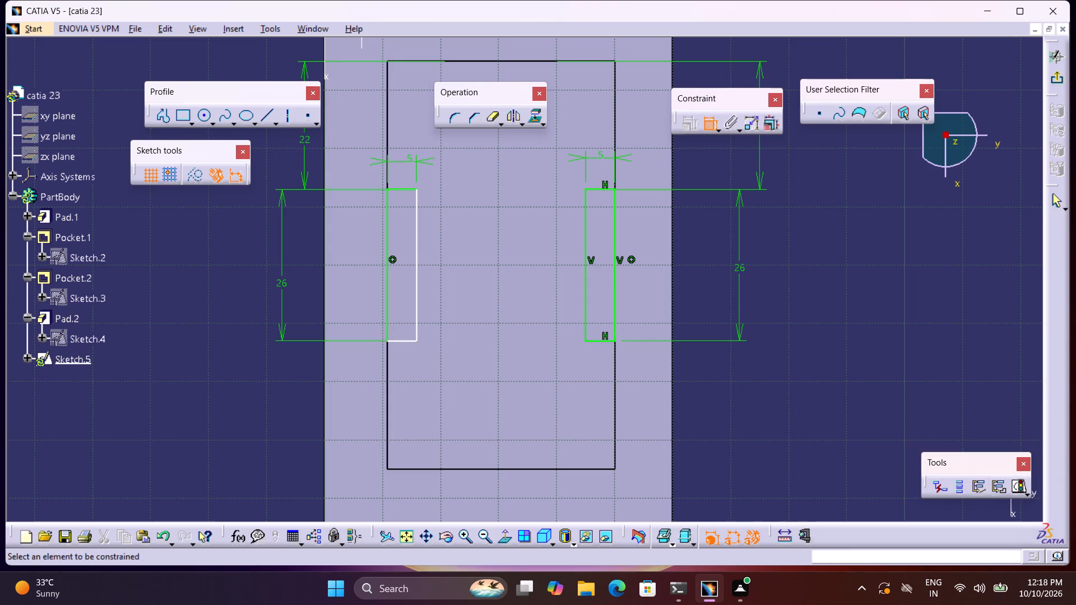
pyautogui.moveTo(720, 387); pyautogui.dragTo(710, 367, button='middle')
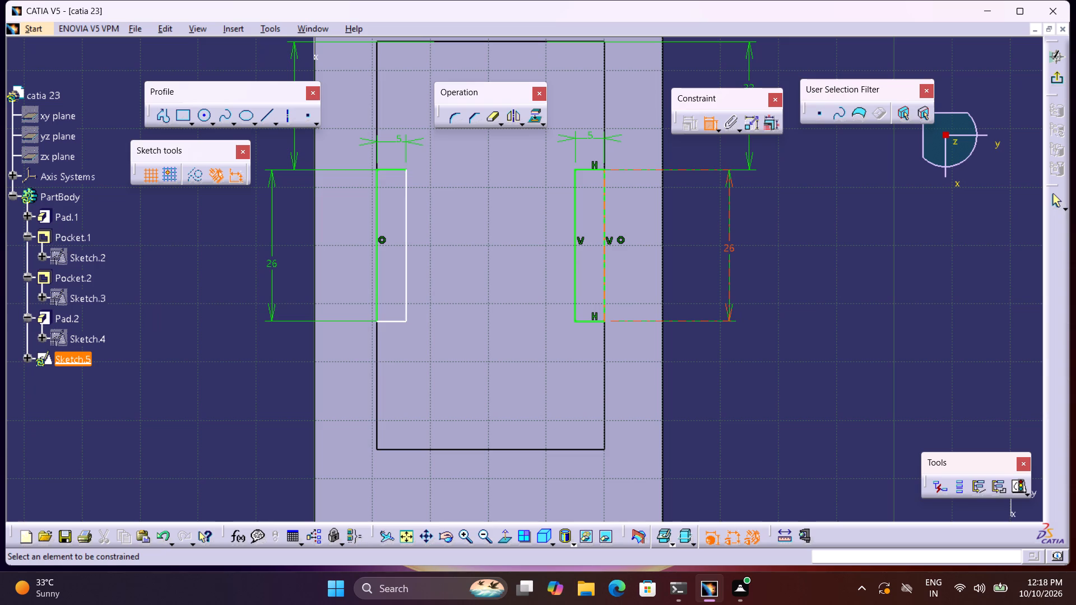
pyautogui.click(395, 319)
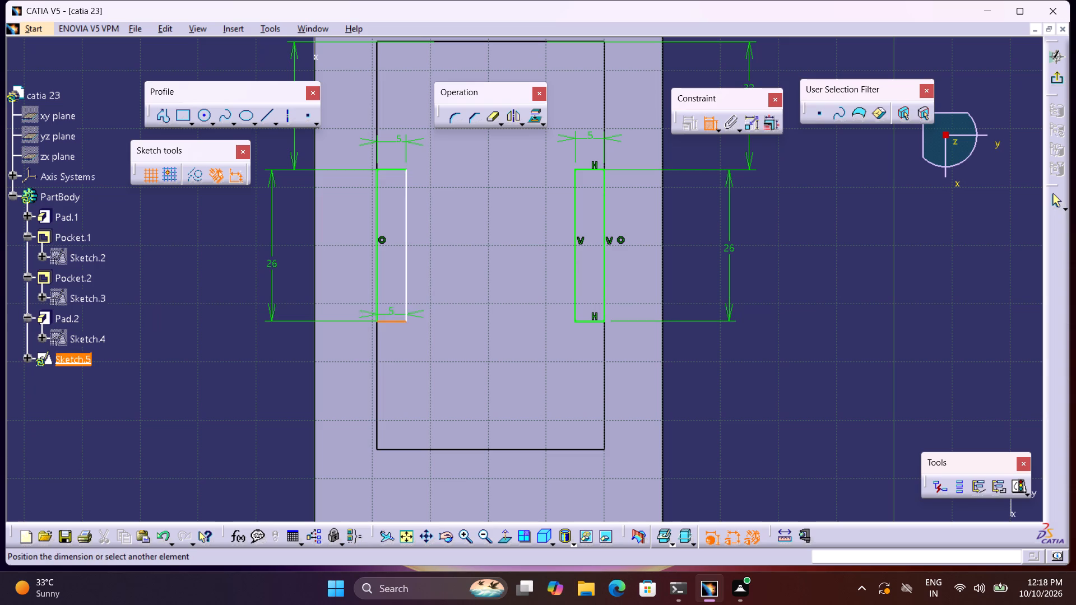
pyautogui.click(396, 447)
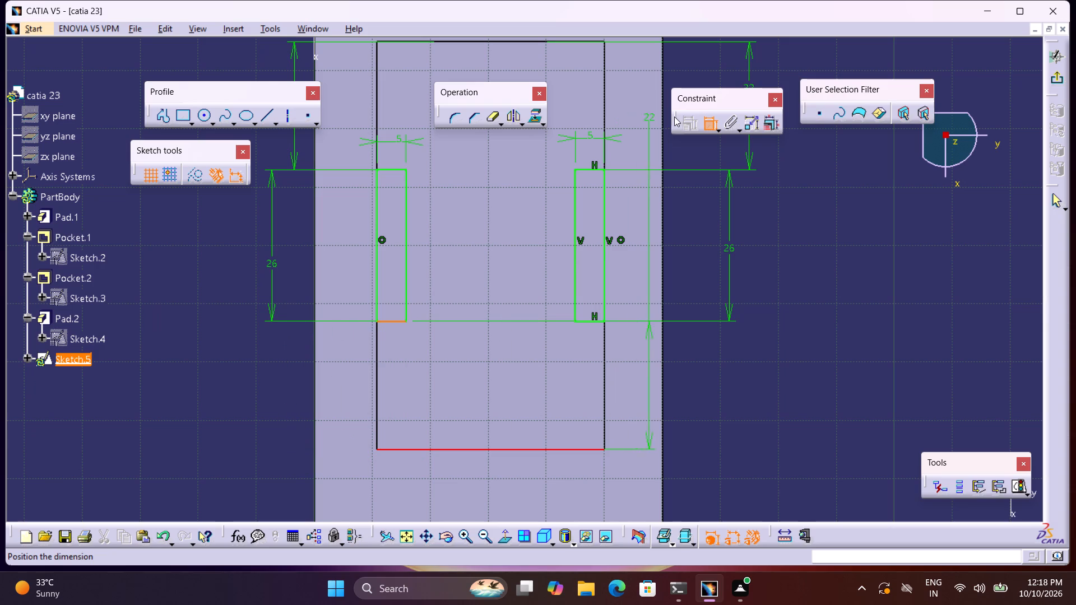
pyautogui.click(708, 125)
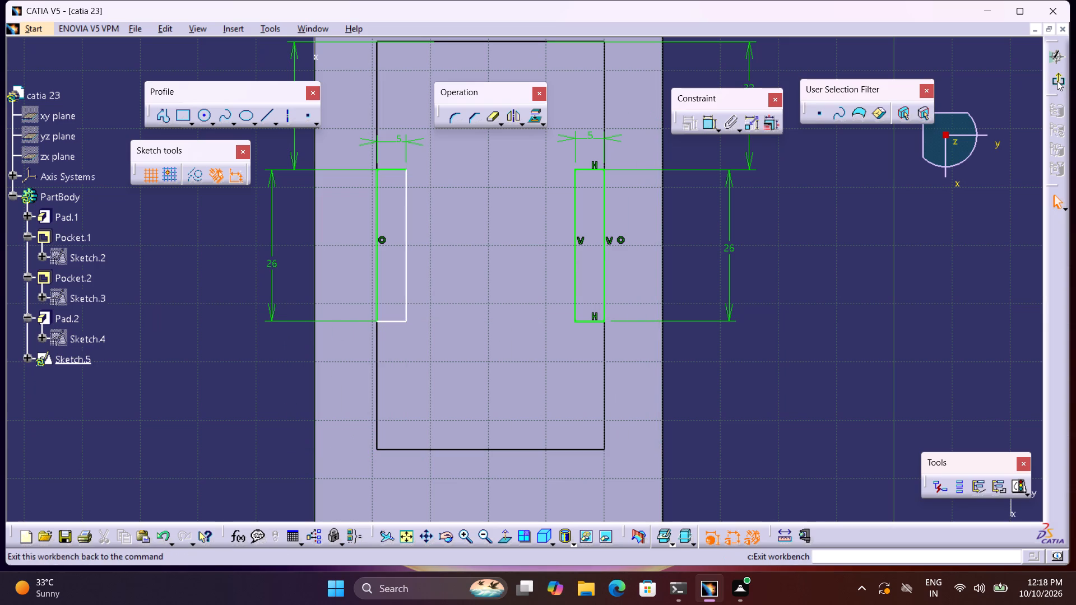
# Finish the two-rectangle sketch and return to the 3D part.
pyautogui.click(1057, 81)
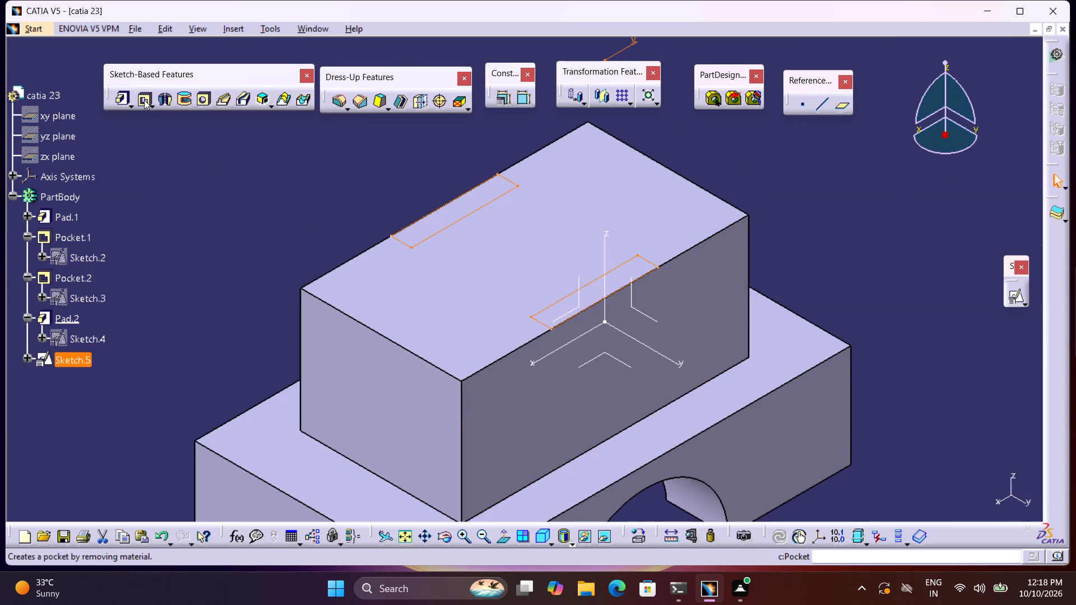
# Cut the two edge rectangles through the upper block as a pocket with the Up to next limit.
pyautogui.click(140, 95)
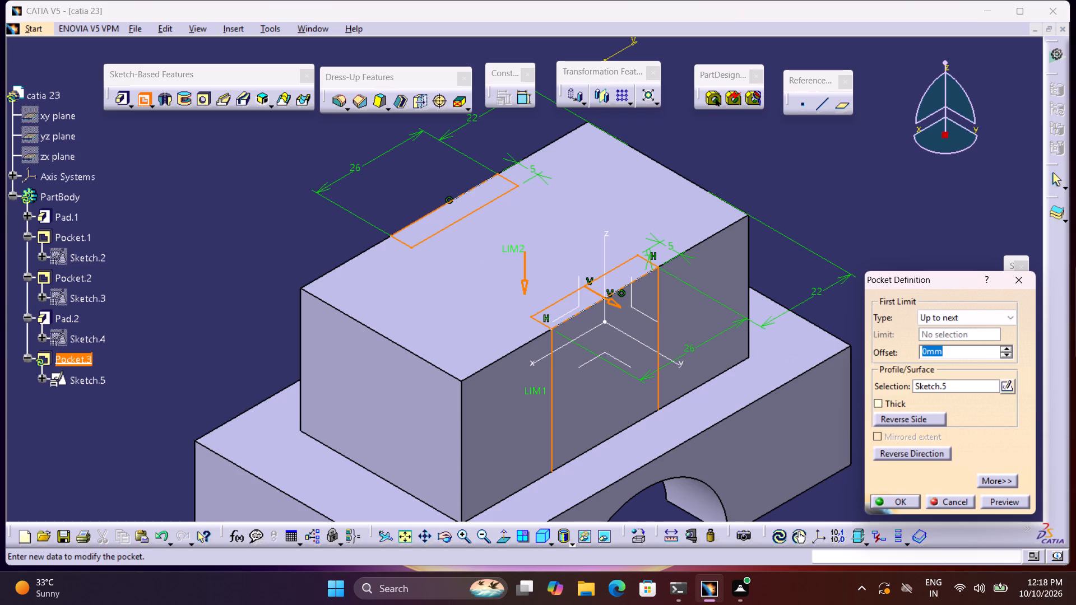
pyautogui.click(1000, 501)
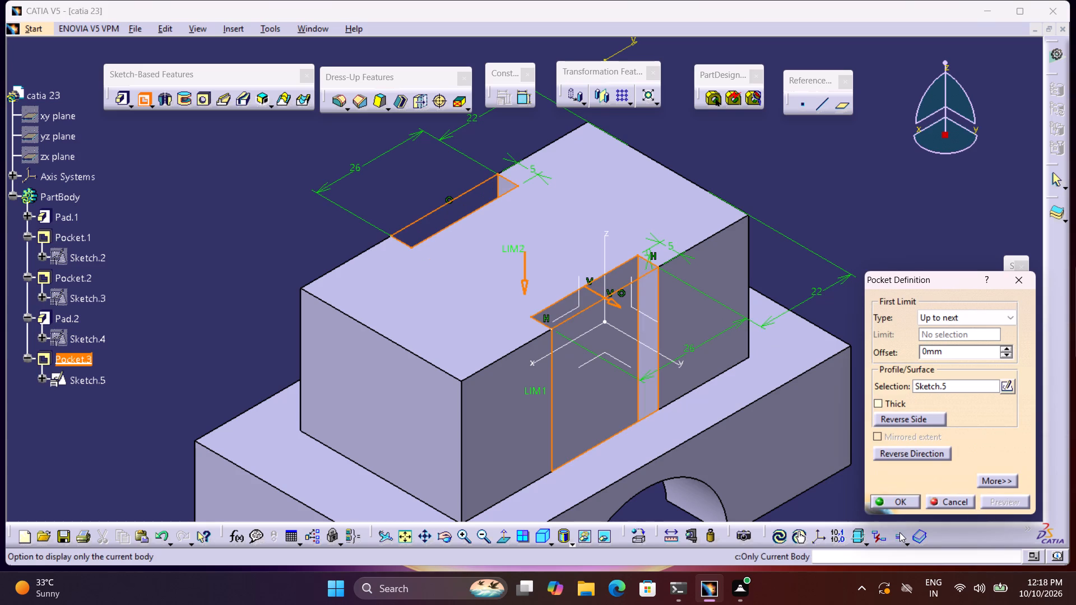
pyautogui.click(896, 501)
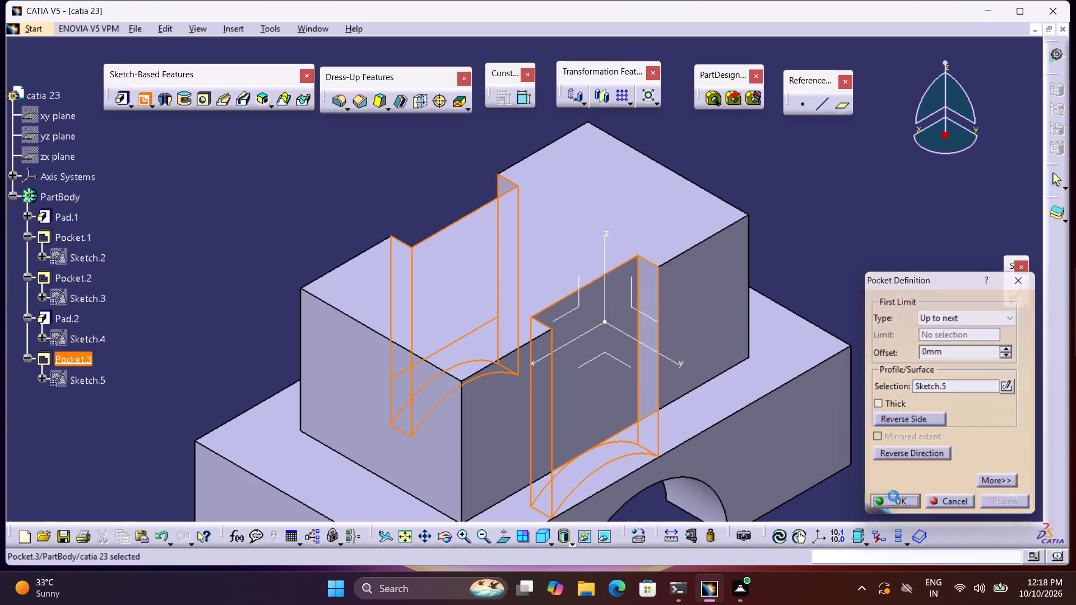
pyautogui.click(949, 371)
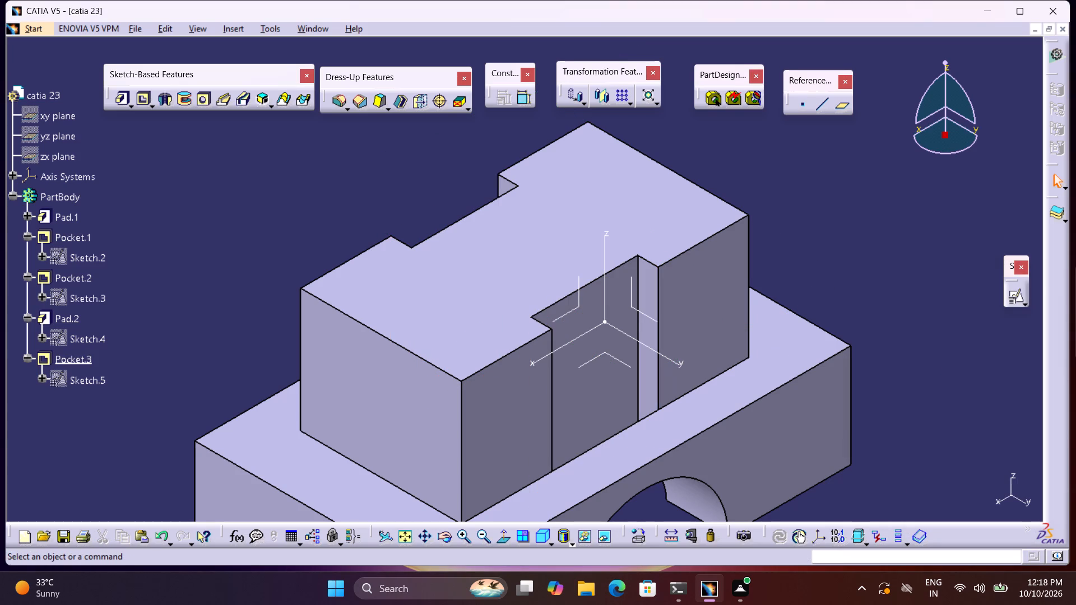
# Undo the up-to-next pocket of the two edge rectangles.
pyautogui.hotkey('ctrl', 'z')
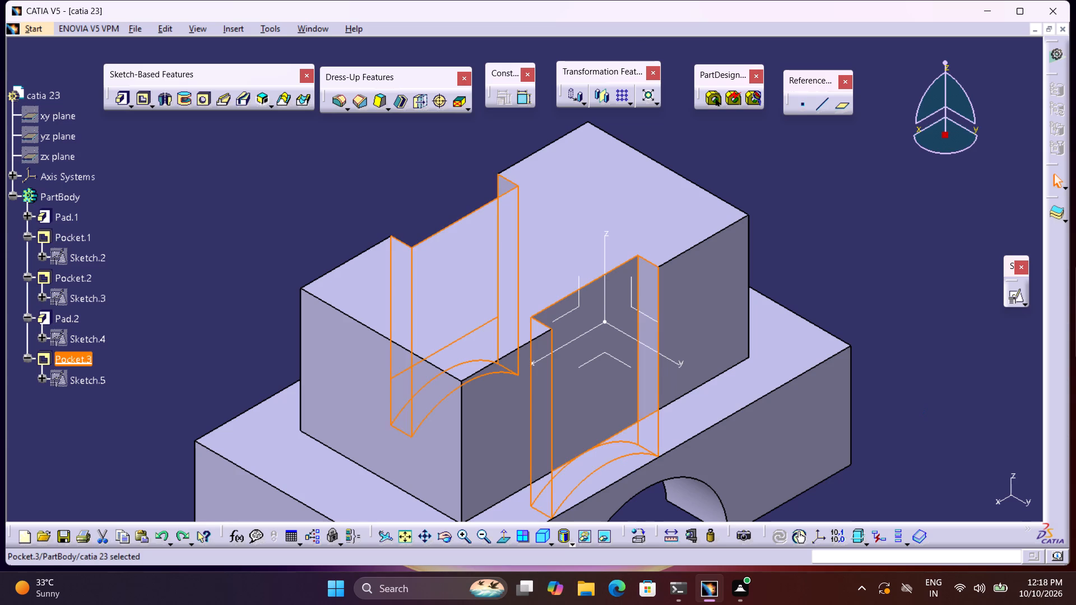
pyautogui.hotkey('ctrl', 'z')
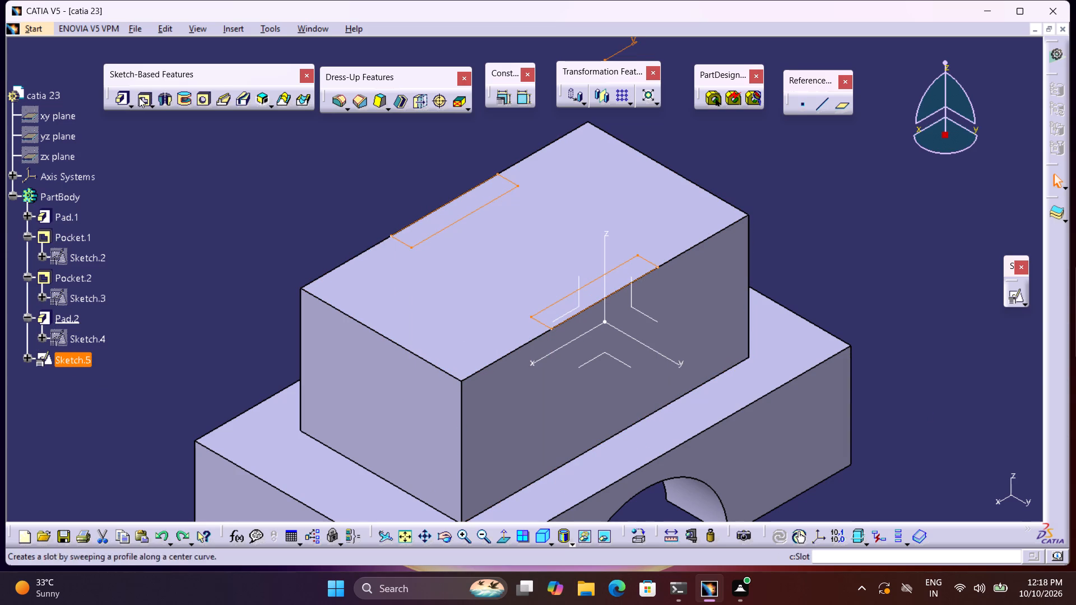
# Cut the two edge rectangles from the upper block as a Dimension-type pocket 30 mm deep.
pyautogui.click(139, 97)
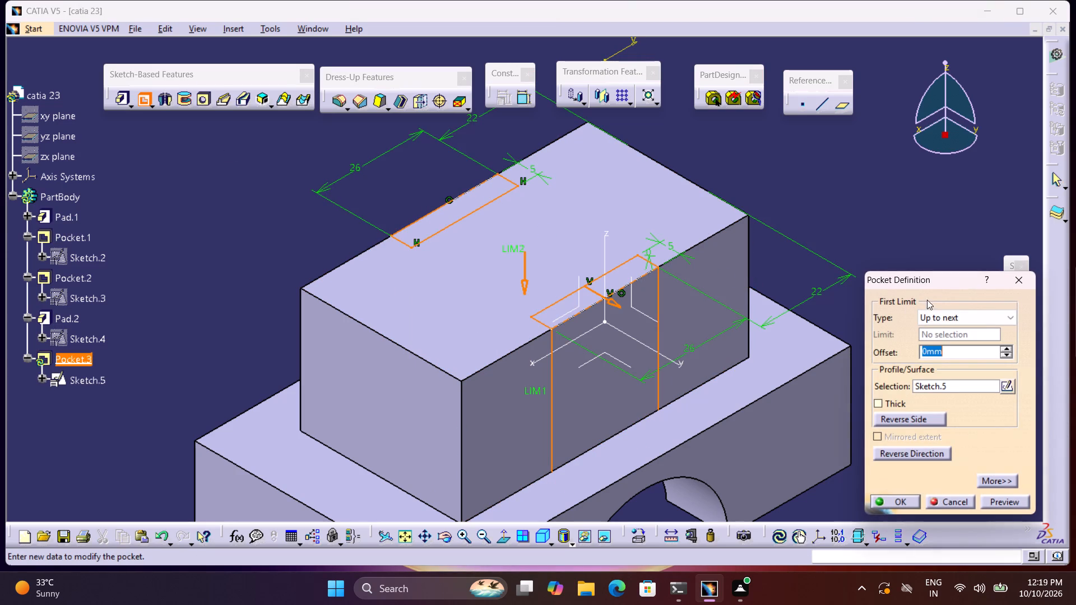
pyautogui.click(948, 317)
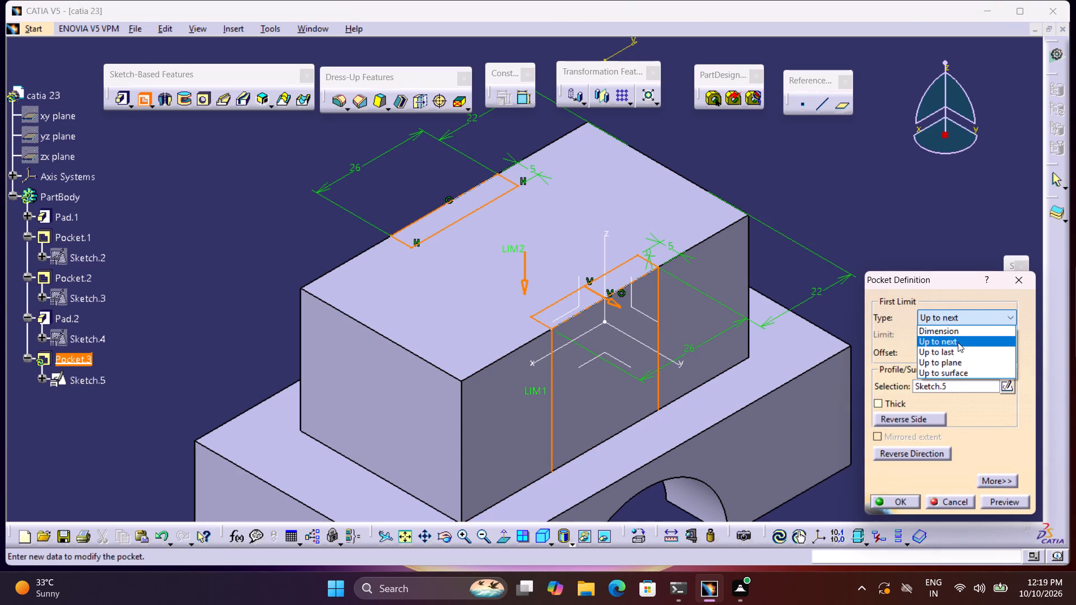
pyautogui.click(959, 343)
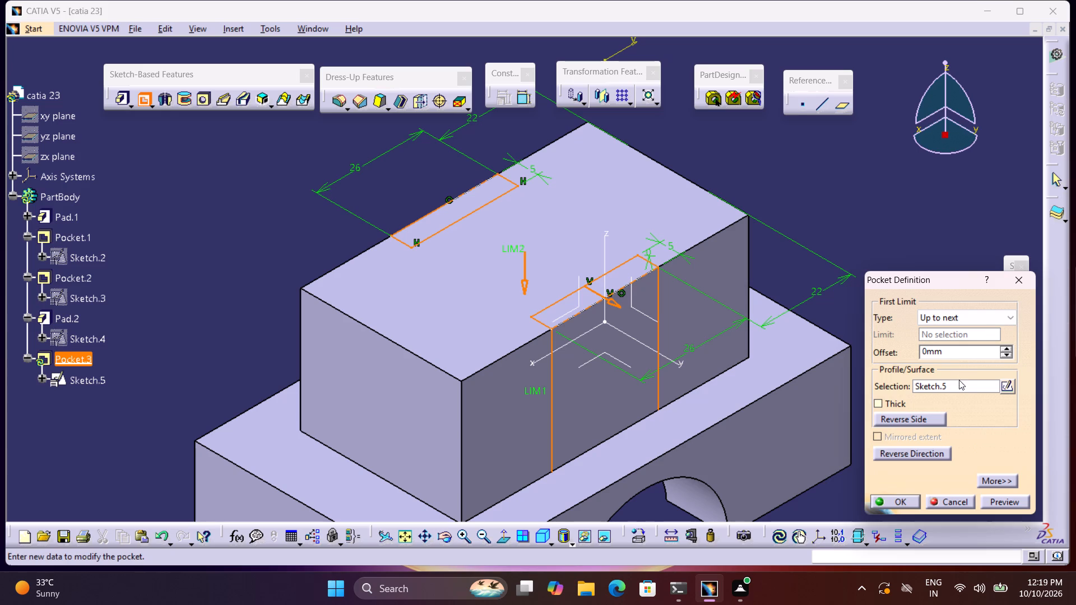
pyautogui.click(947, 315)
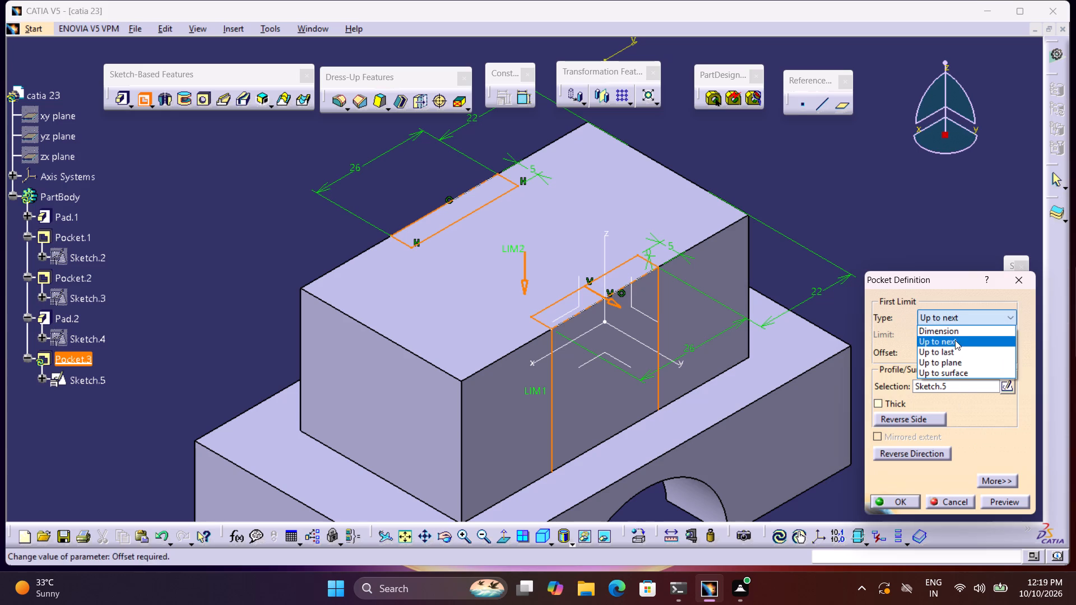
pyautogui.click(953, 333)
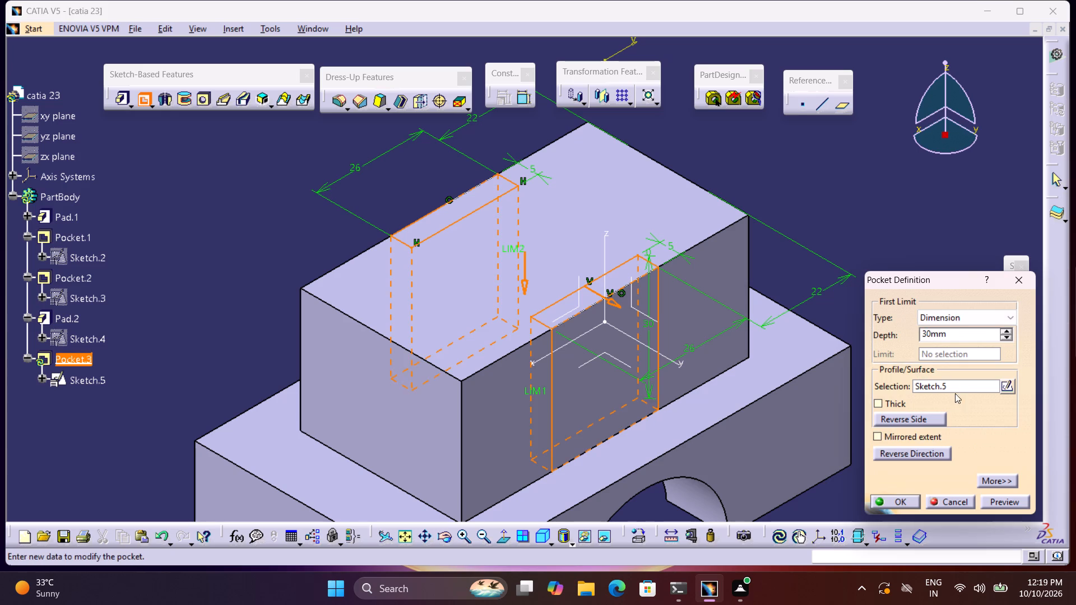
pyautogui.click(908, 500)
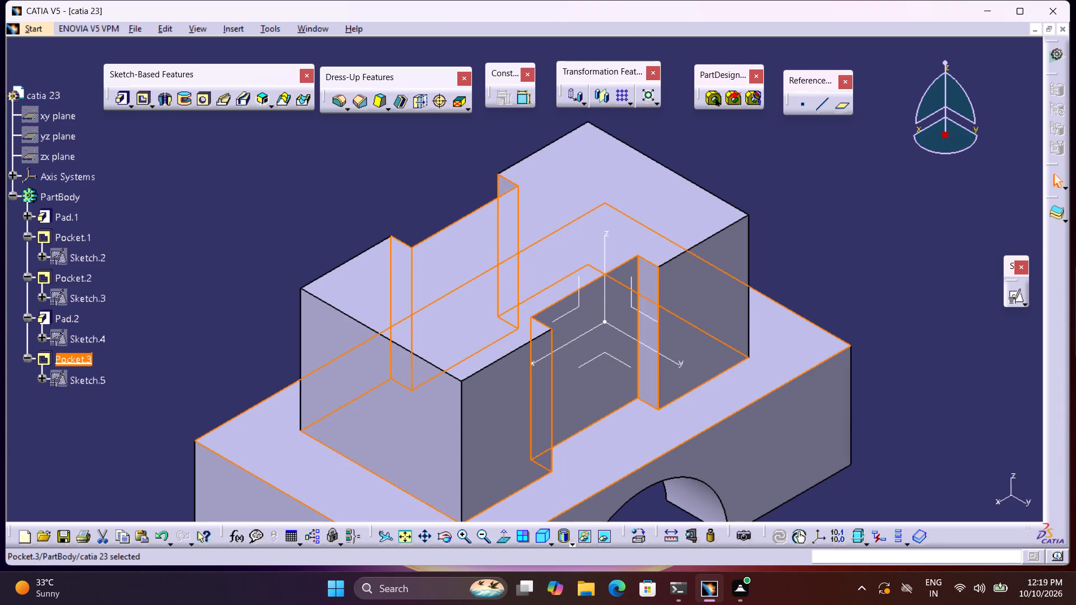
pyautogui.click(973, 423)
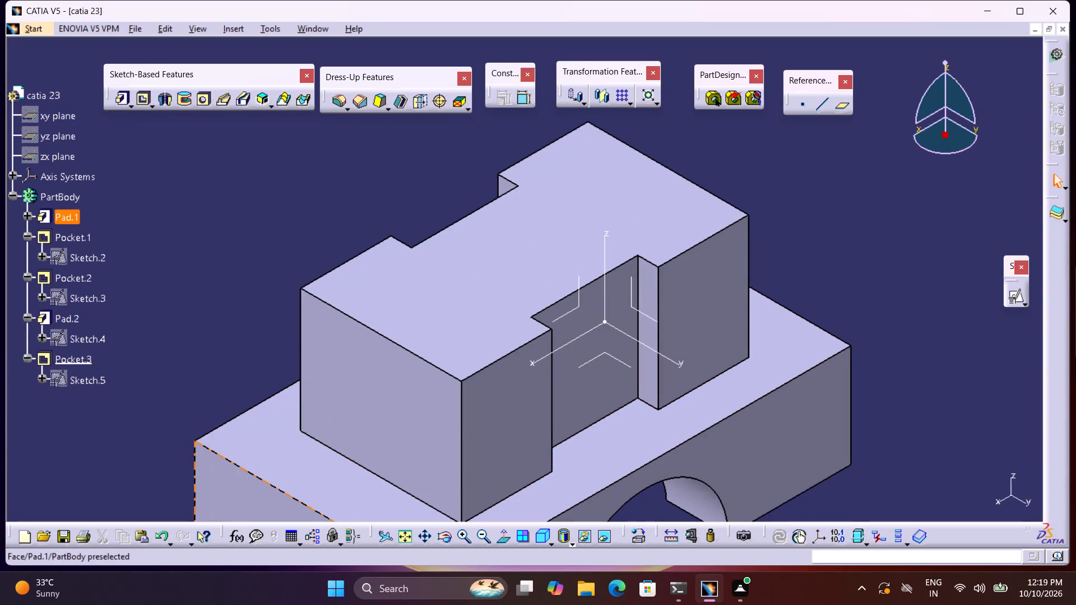
# Create a positioned sketch on the upper block's long side face, on the part beside the notch nearer the front end.
pyautogui.click(1013, 296)
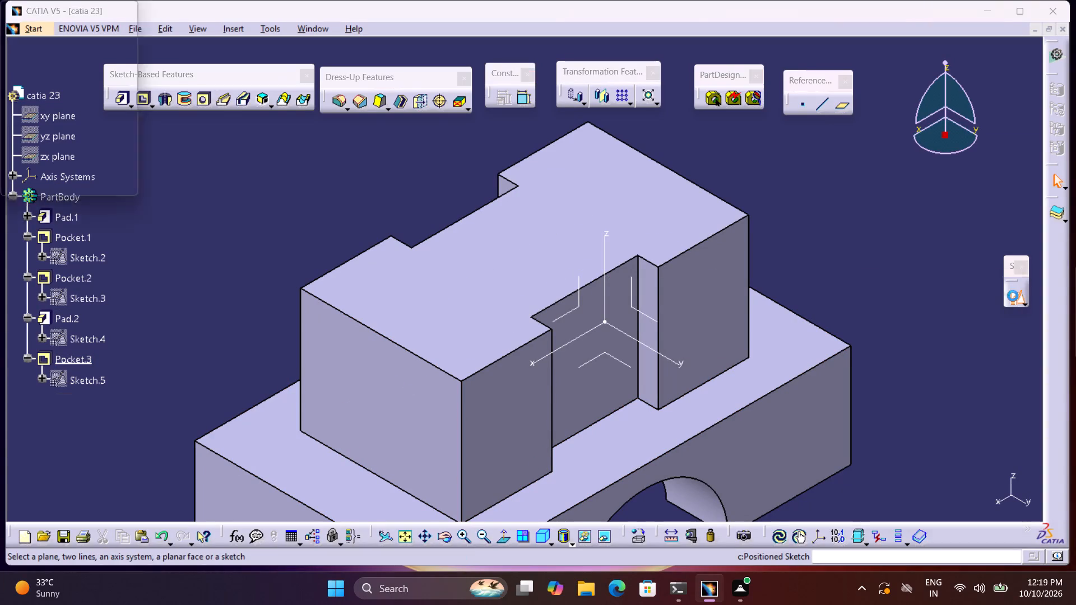
pyautogui.click(517, 397)
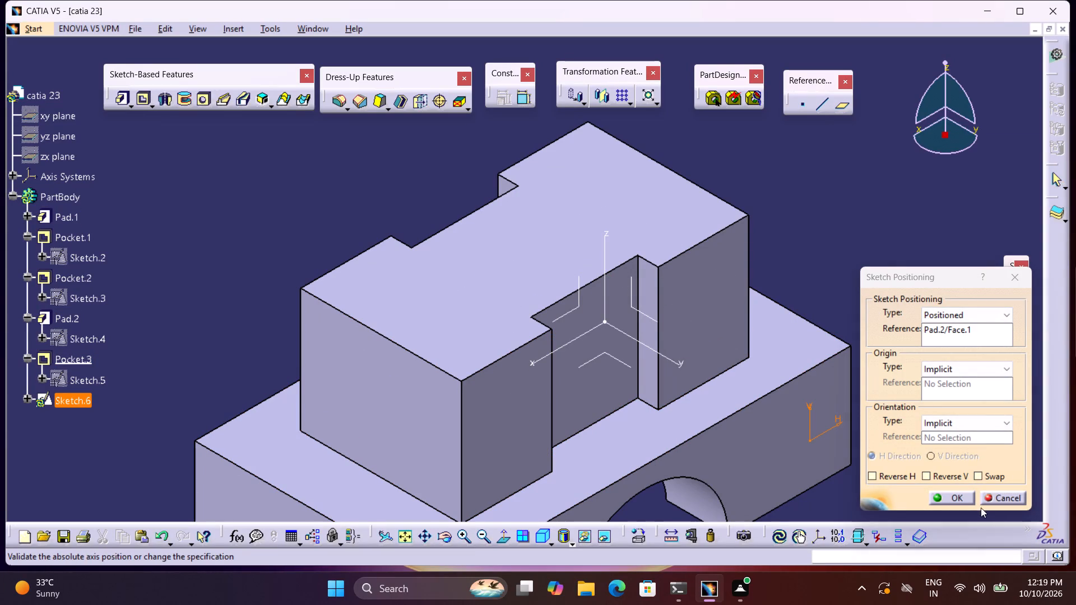
pyautogui.click(967, 495)
pyautogui.moveTo(611, 446); pyautogui.dragTo(618, 434, button='middle')
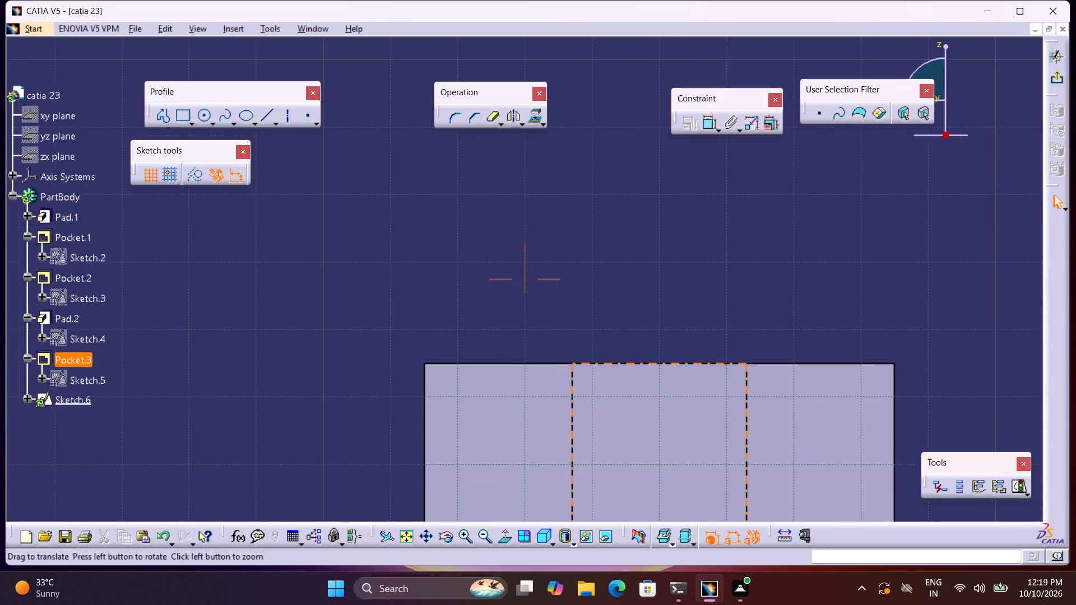
pyautogui.moveTo(618, 434); pyautogui.dragTo(759, 327, button='middle')
pyautogui.middleClick(759, 327)
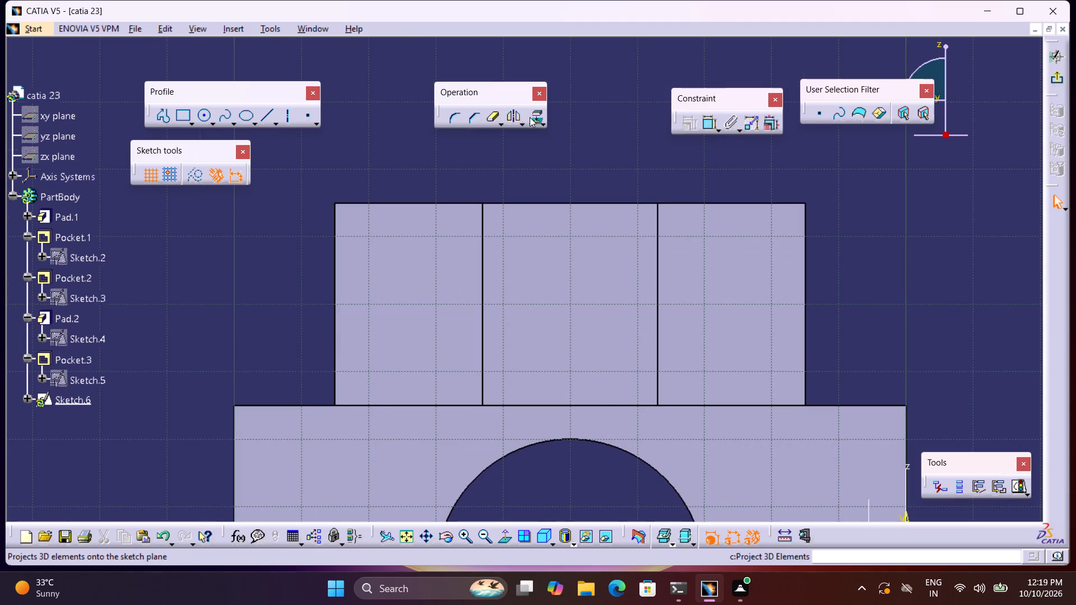
# Project the outline of that side face portion into the sketch with Project 3D Elements.
pyautogui.click(530, 117)
pyautogui.click(397, 267)
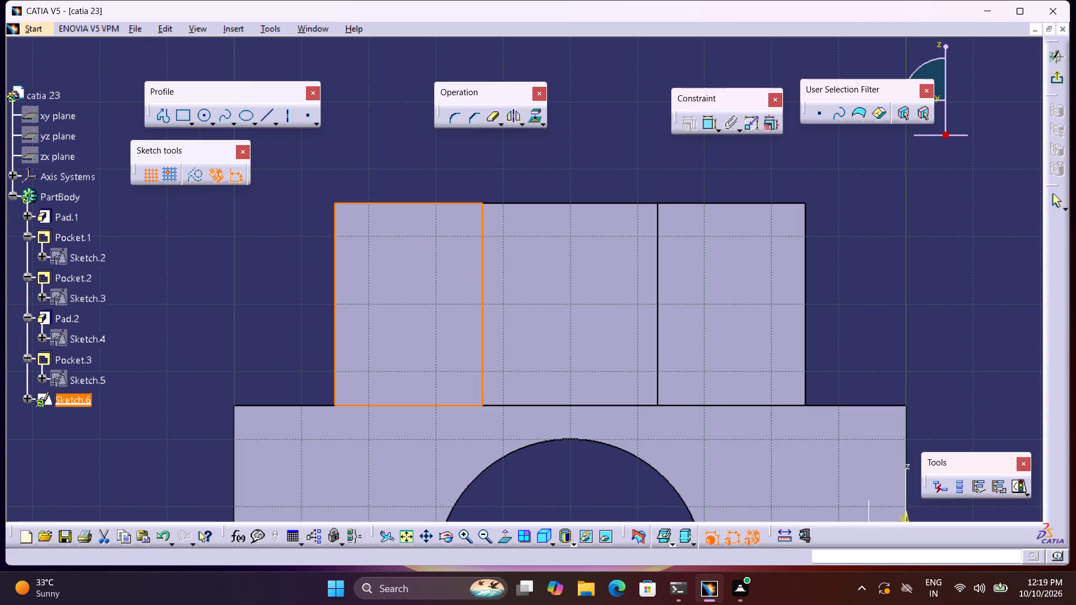
# Draw a closed triangular profile from the block's upper outer corner, about 15 mm along the top edge, down to the lower outer corner.
pyautogui.click(169, 117)
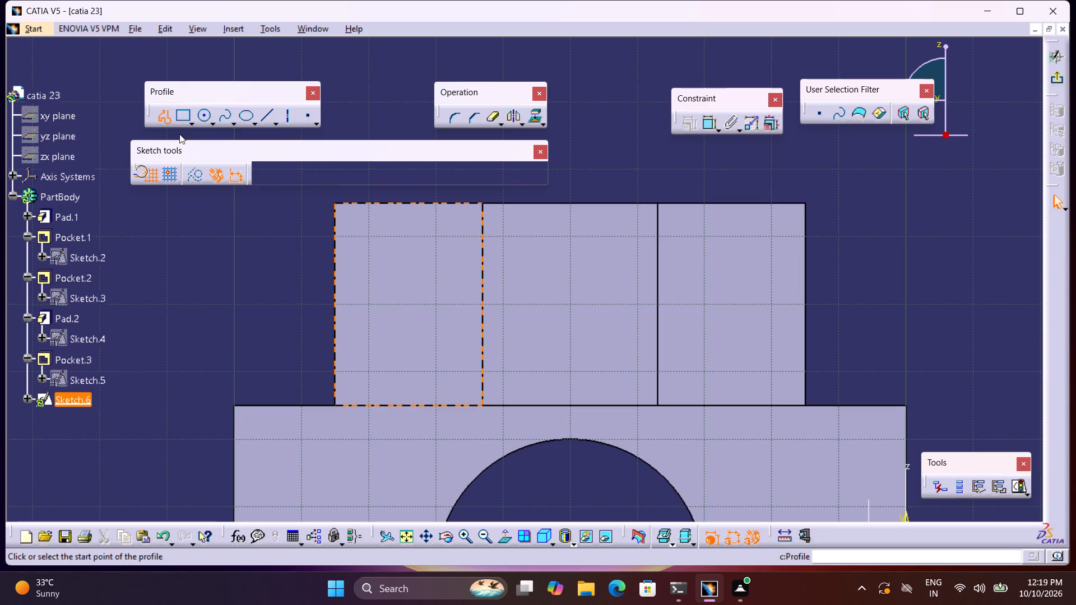
pyautogui.click(336, 204)
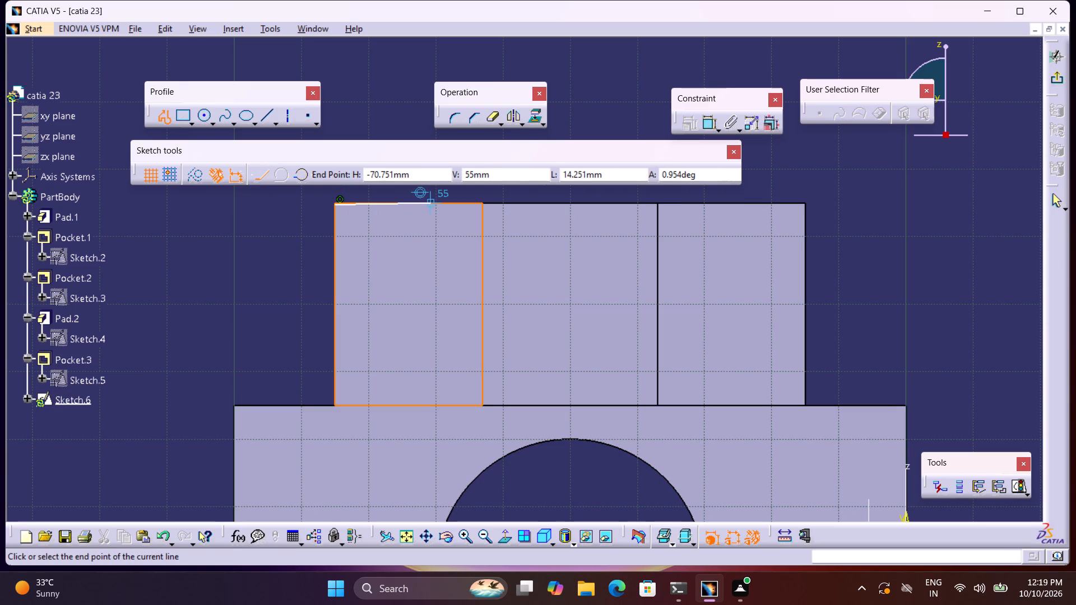
pyautogui.click(437, 206)
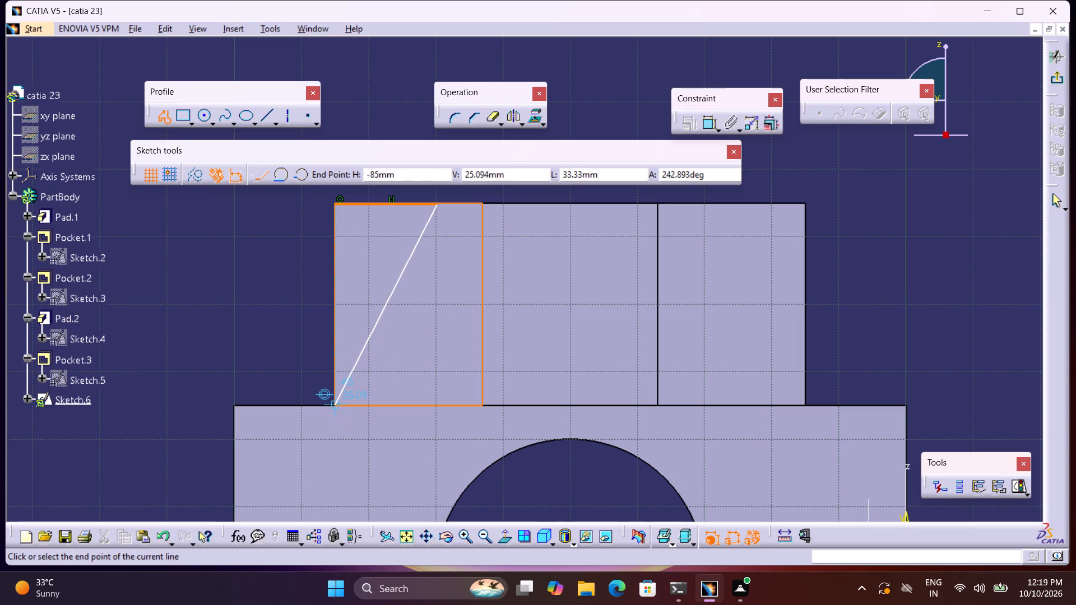
pyautogui.click(335, 404)
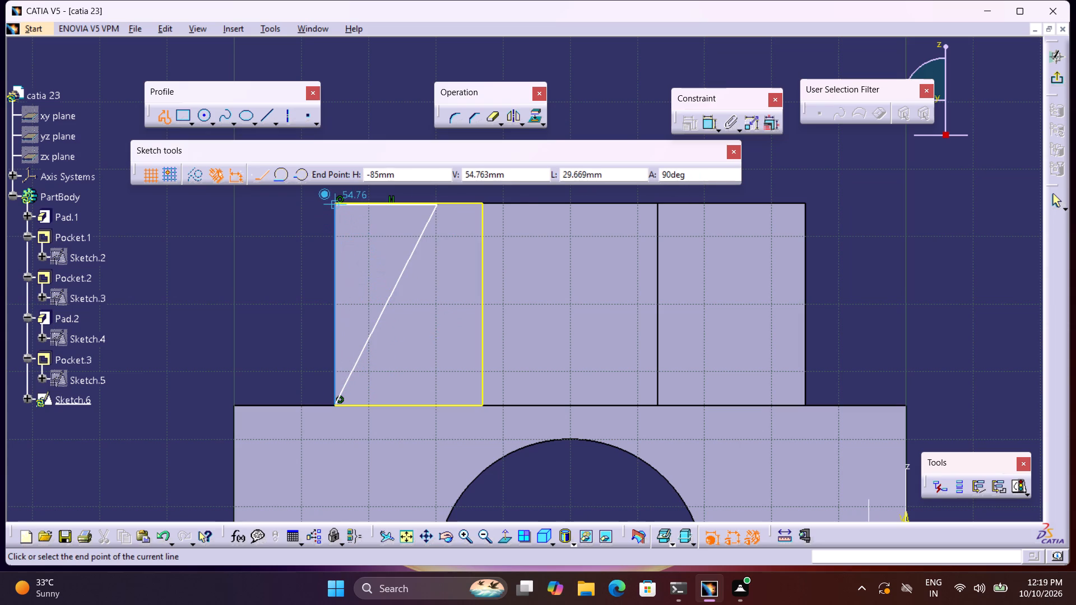
pyautogui.click(336, 204)
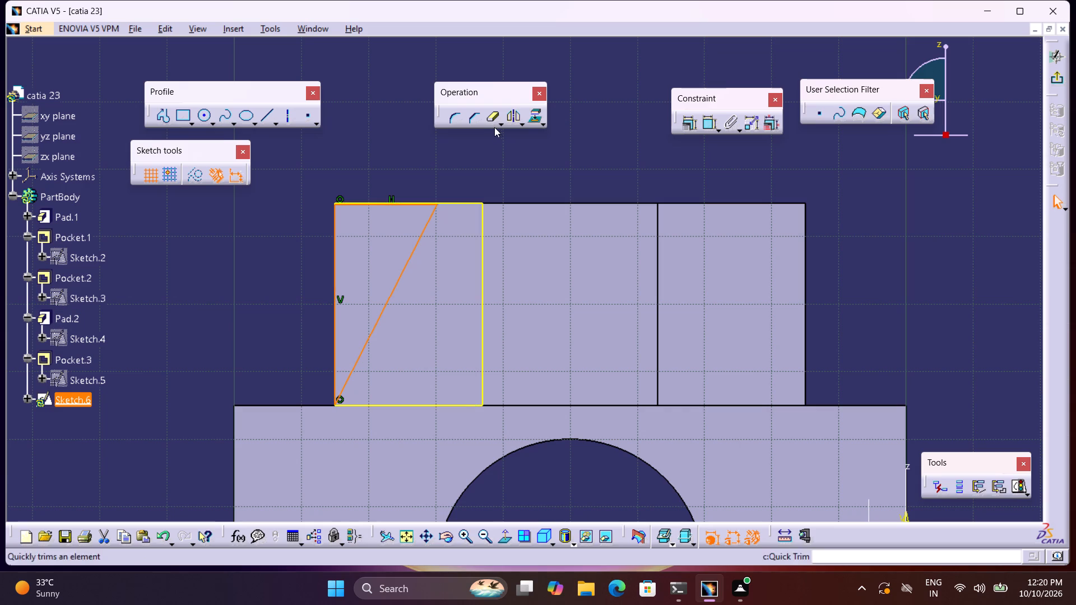
# Dimension the triangle's top side above the block and set its length to 15 mm.
pyautogui.doubleClick(708, 124)
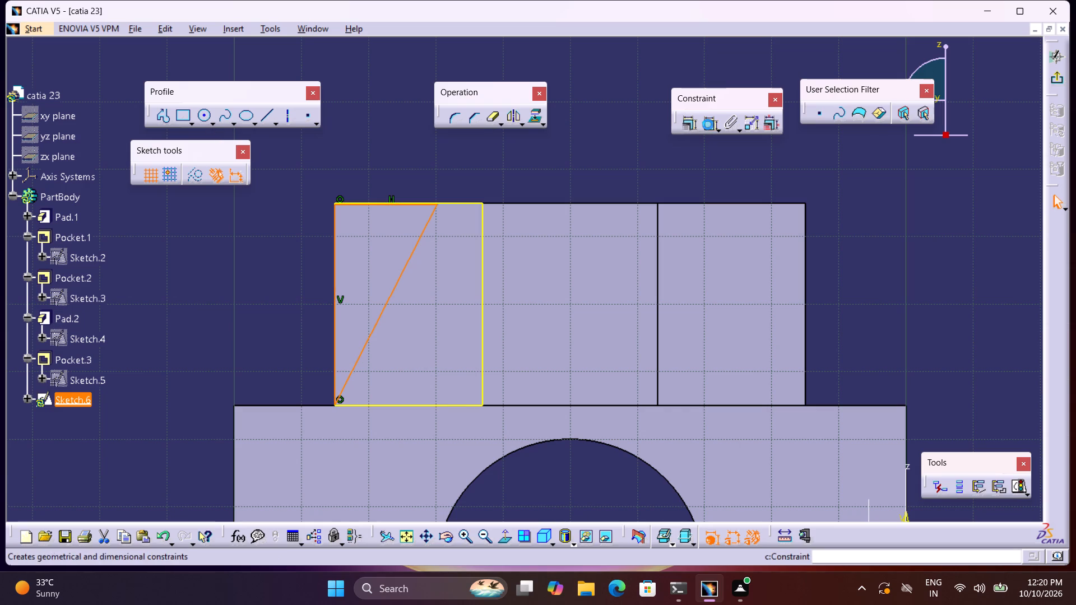
pyautogui.click(372, 203)
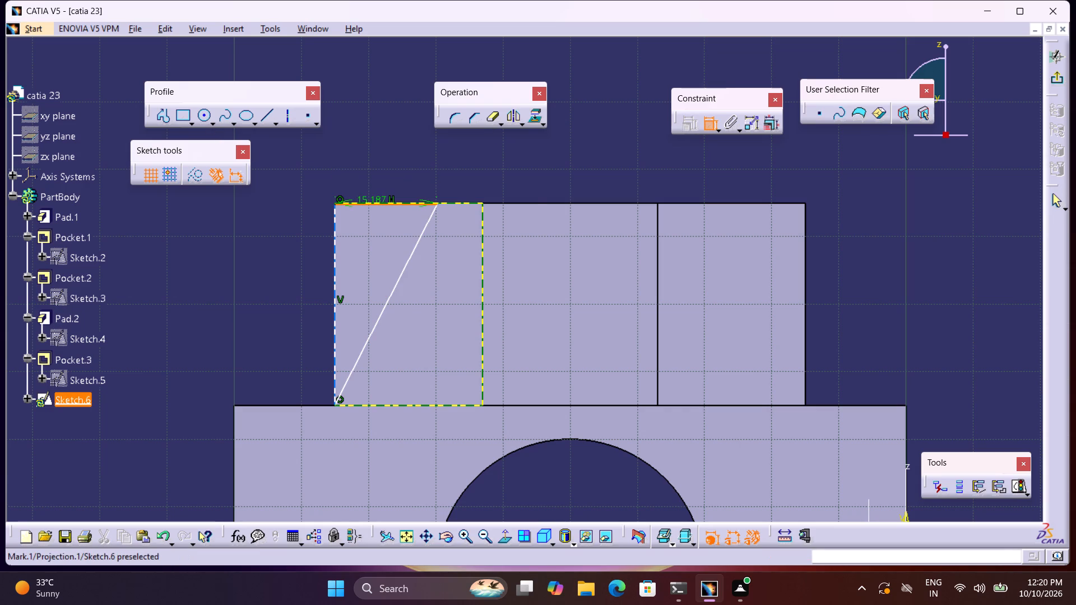
pyautogui.rightClick(376, 201)
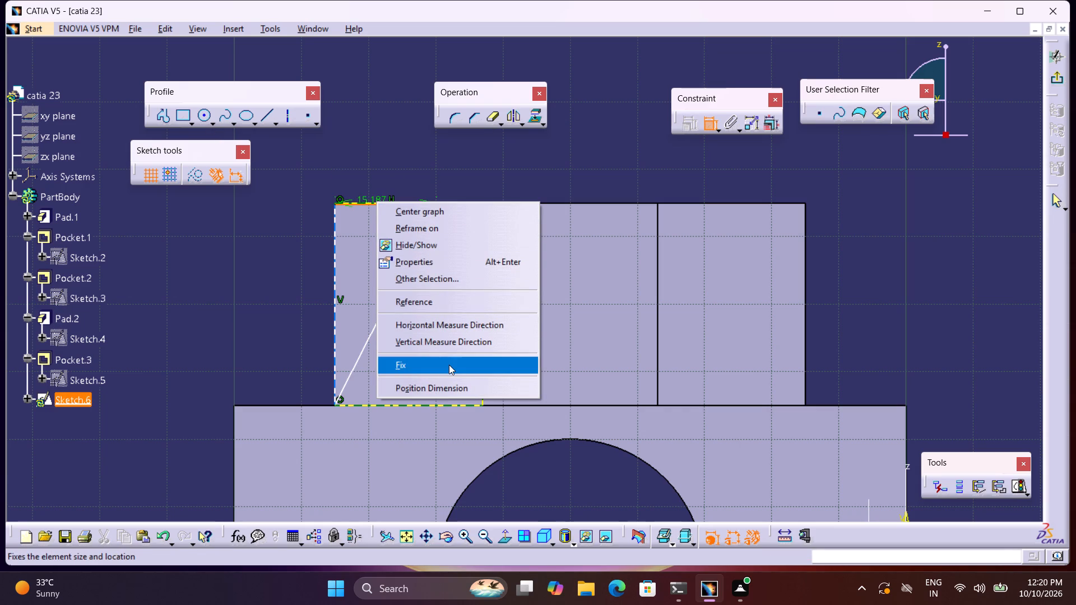
pyautogui.click(369, 271)
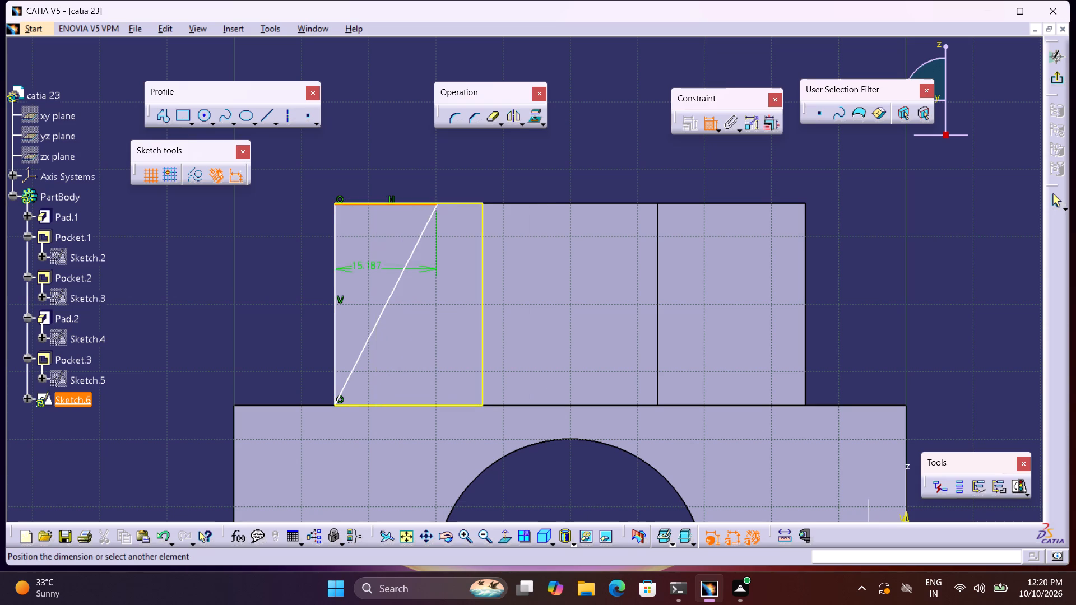
pyautogui.click(379, 176)
pyautogui.doubleClick(382, 173)
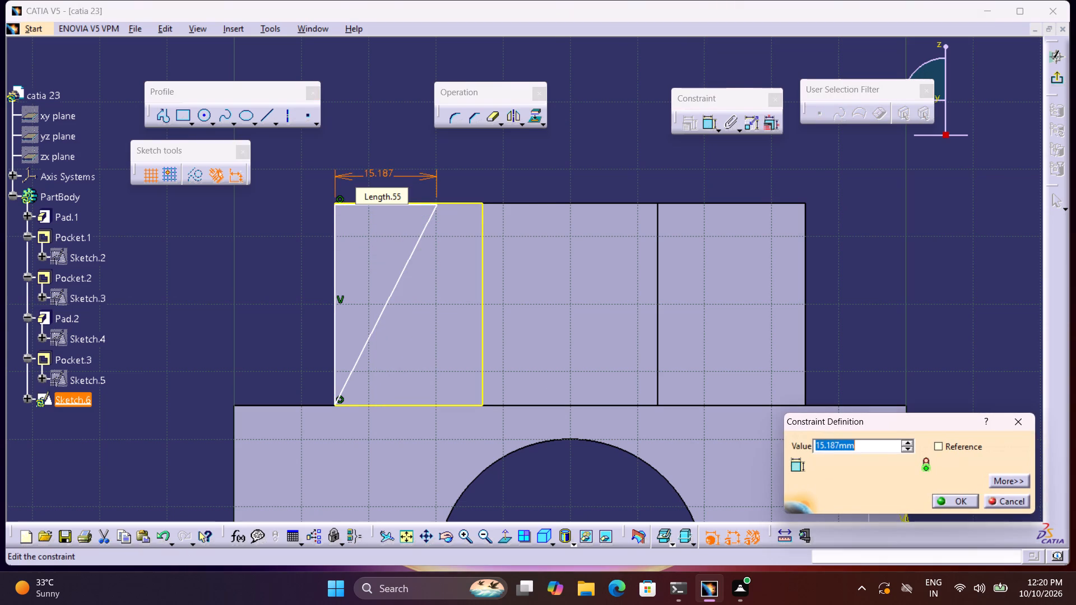
pyautogui.write('15')
pyautogui.press('Return')
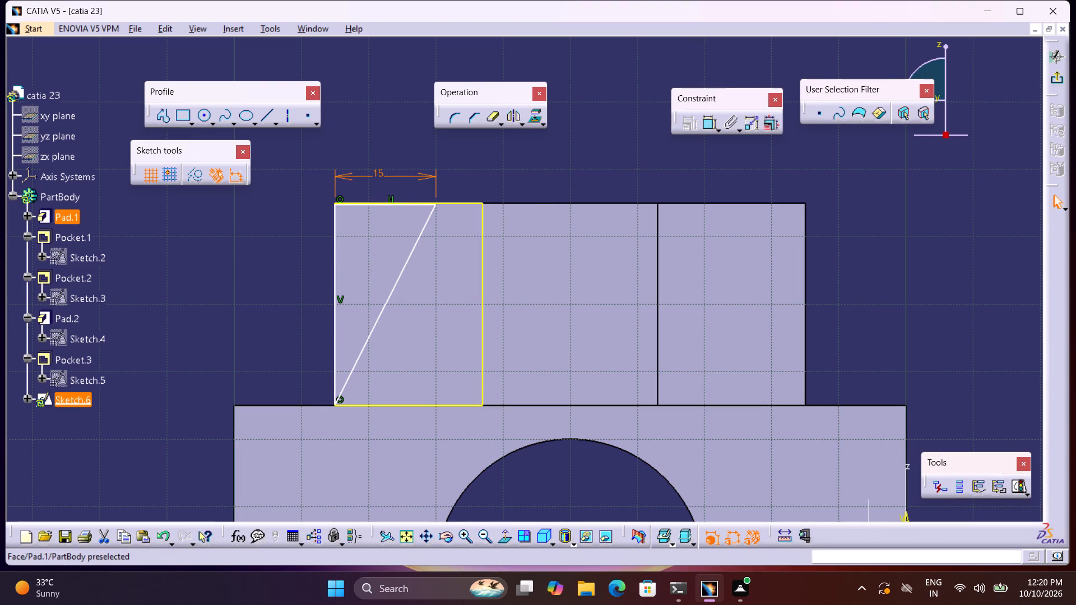
# Delete the projected face outline from the sketch, keeping the triangle and its 15 mm dimension.
pyautogui.click(482, 218)
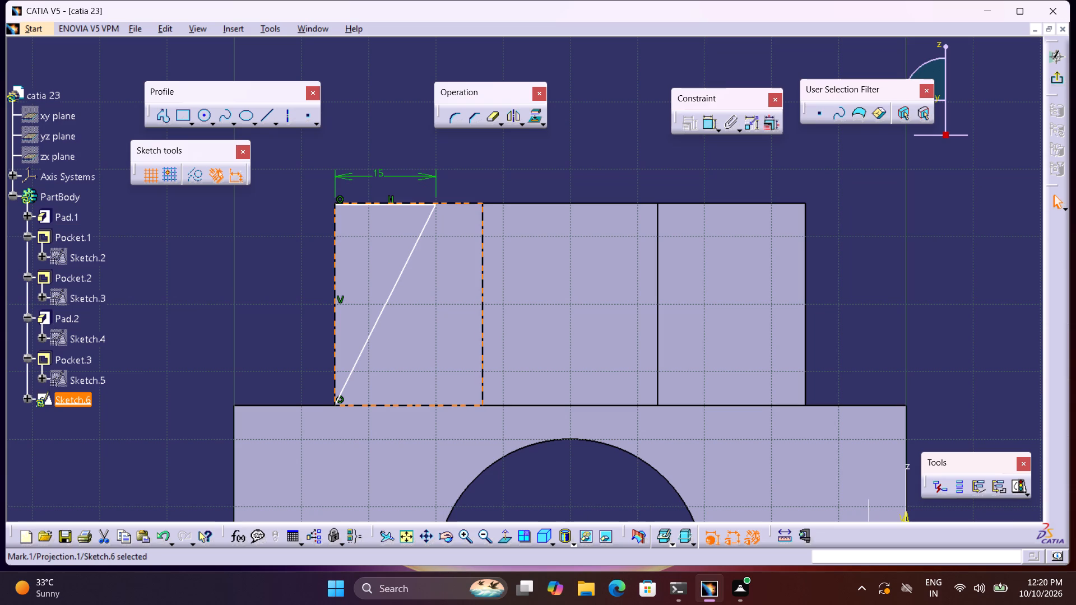
pyautogui.press('Delete')
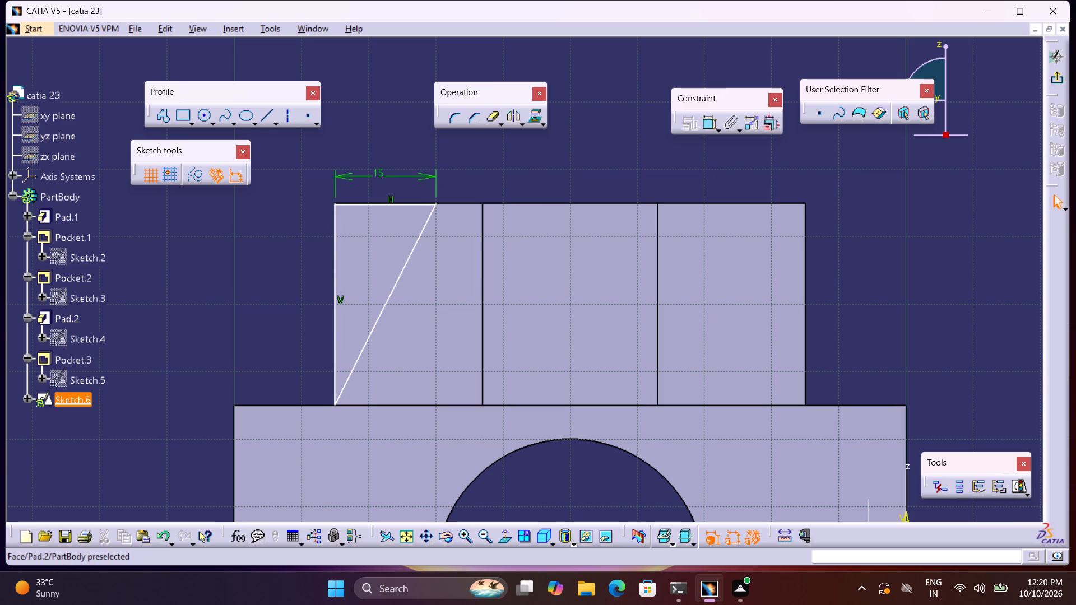
# Draw a short vertical line midway along the upper block as a mirror axis.
pyautogui.moveTo(585, 322); pyautogui.dragTo(522, 307, button='middle')
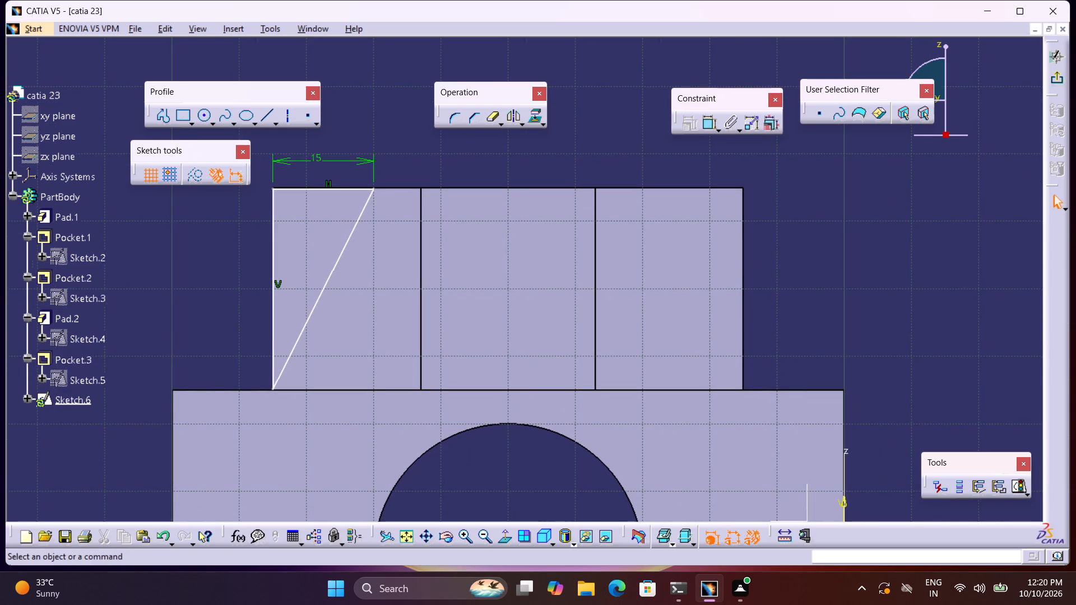
pyautogui.click(272, 119)
pyautogui.click(271, 118)
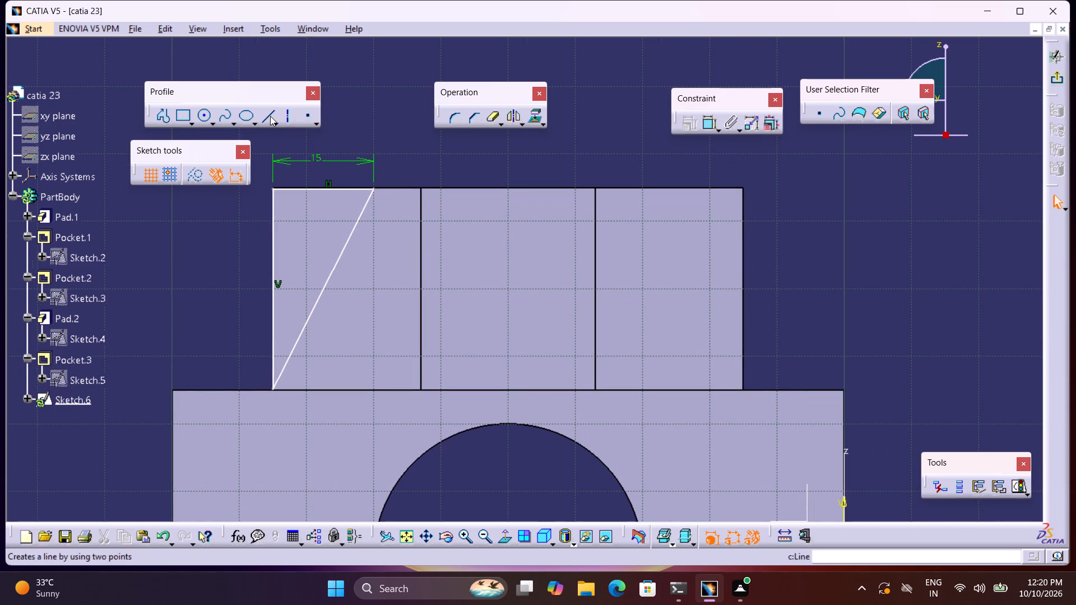
pyautogui.click(270, 116)
pyautogui.click(507, 259)
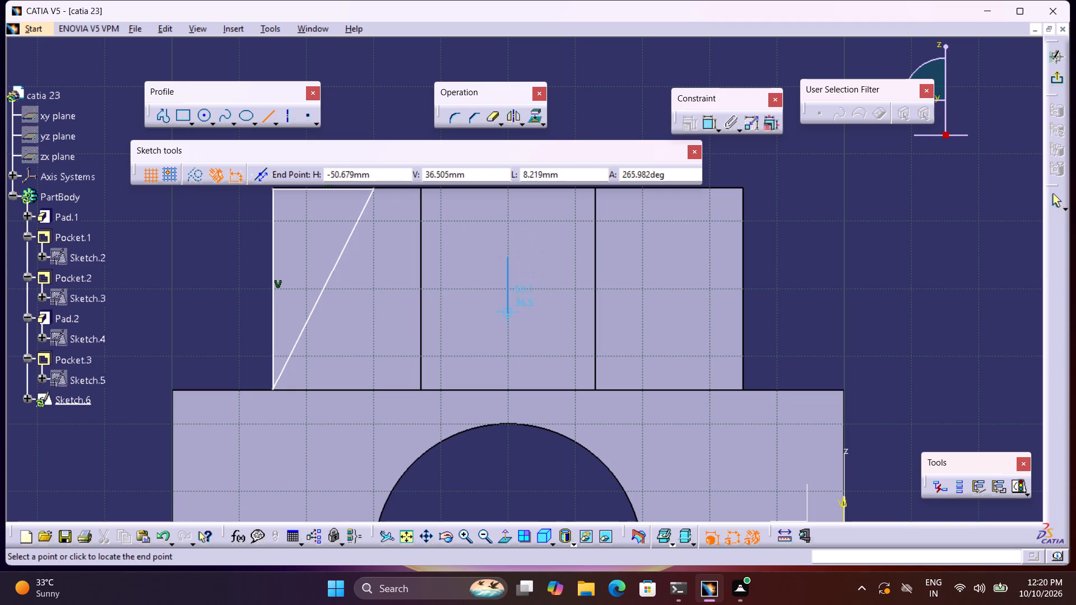
pyautogui.click(509, 317)
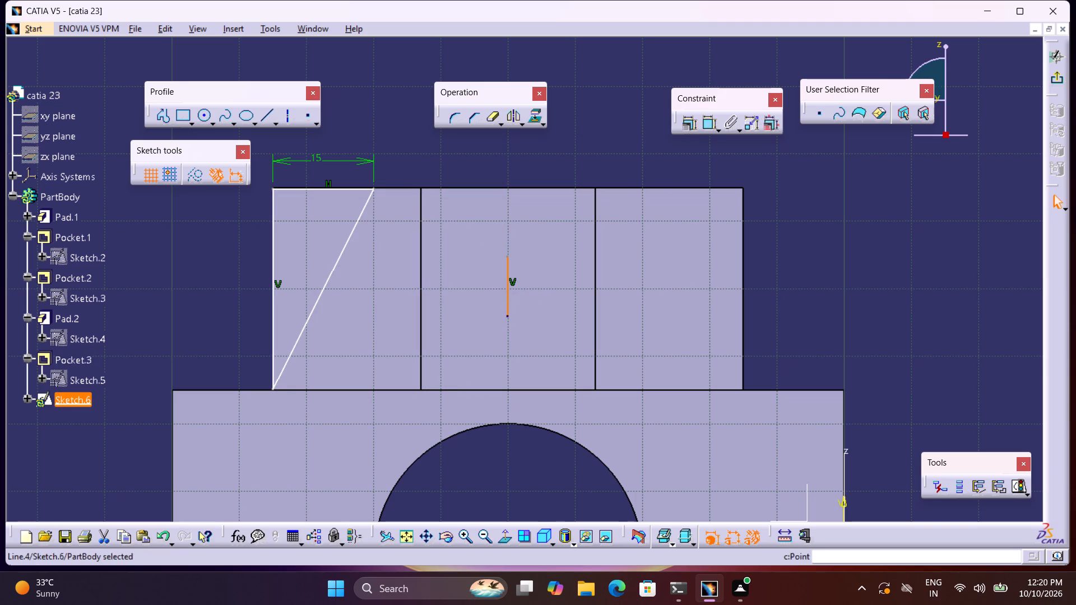
# Mirror the triangular profile about the short vertical line to the block's opposite end.
pyautogui.click(513, 143)
pyautogui.click(516, 117)
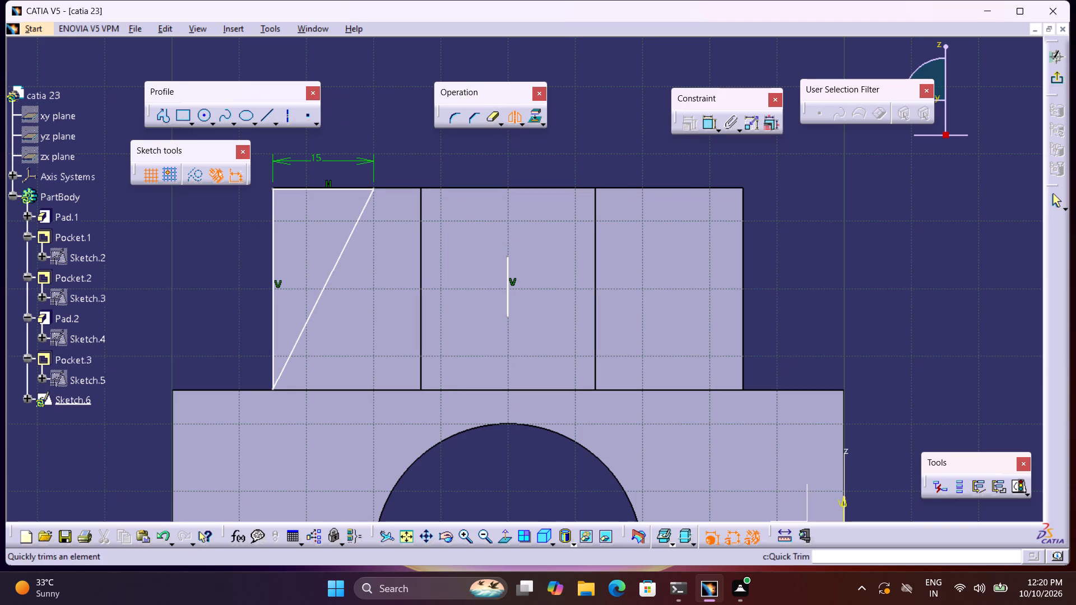
pyautogui.moveTo(261, 165); pyautogui.dragTo(384, 390)
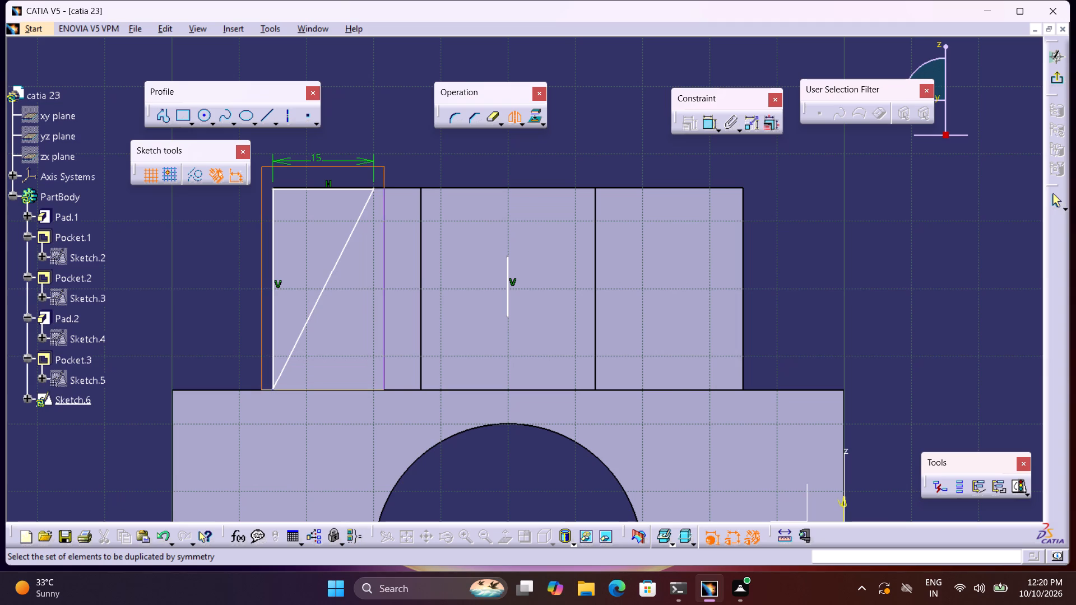
pyautogui.moveTo(384, 390); pyautogui.dragTo(386, 392)
pyautogui.click(507, 275)
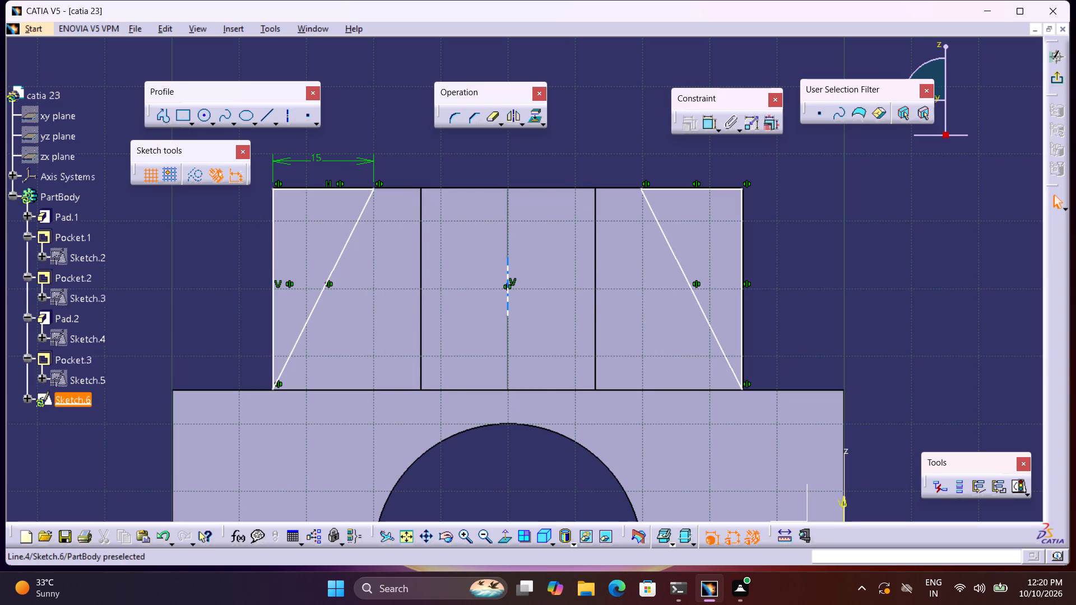
# Delete the vertical mirror axis line and exit the sketch.
pyautogui.click(506, 264)
pyautogui.press('Delete')
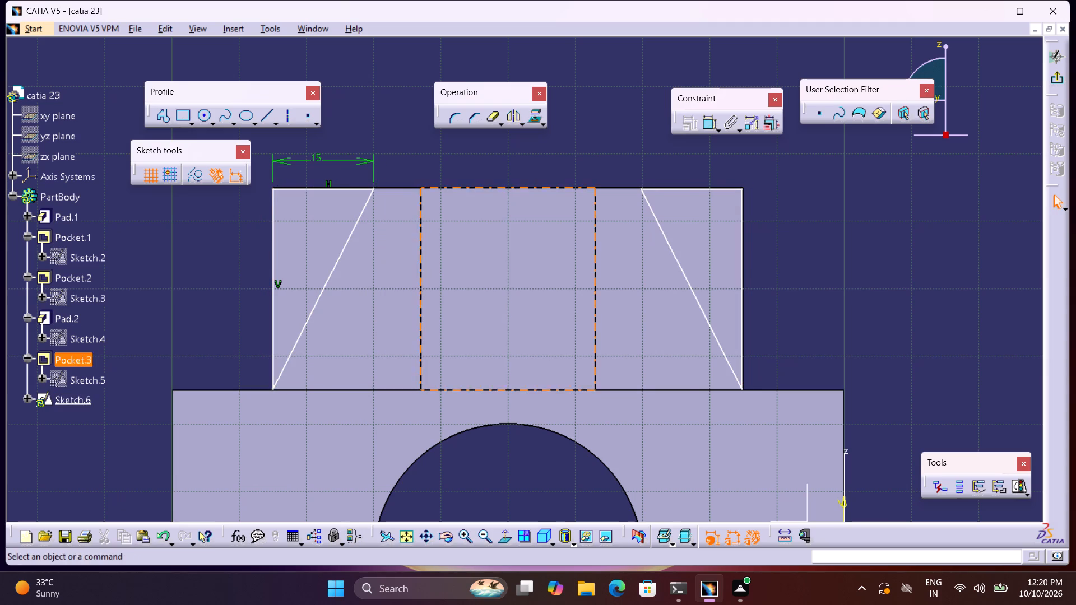
pyautogui.click(1057, 77)
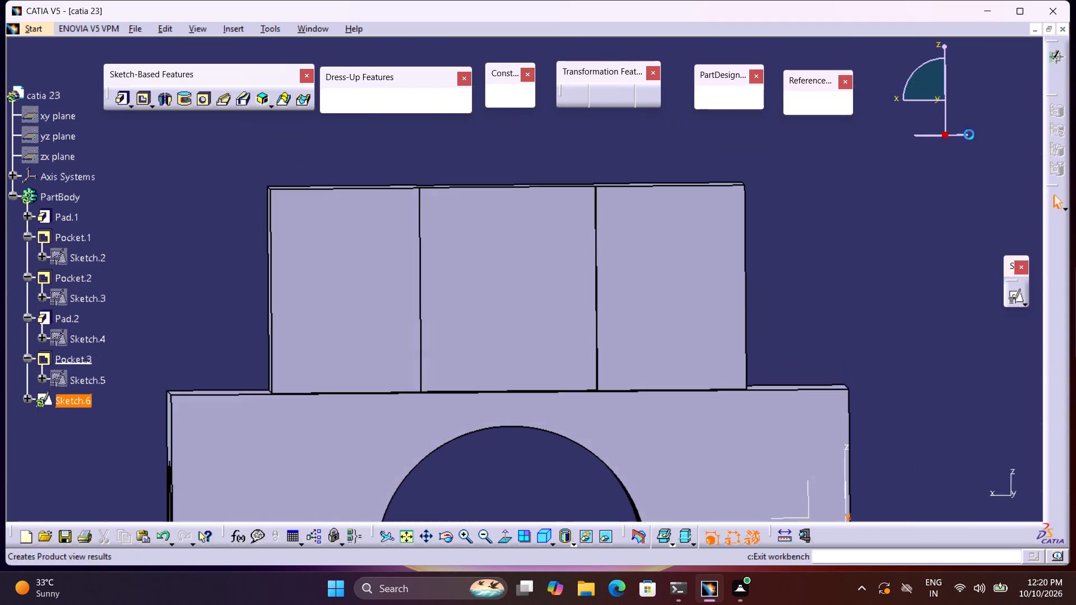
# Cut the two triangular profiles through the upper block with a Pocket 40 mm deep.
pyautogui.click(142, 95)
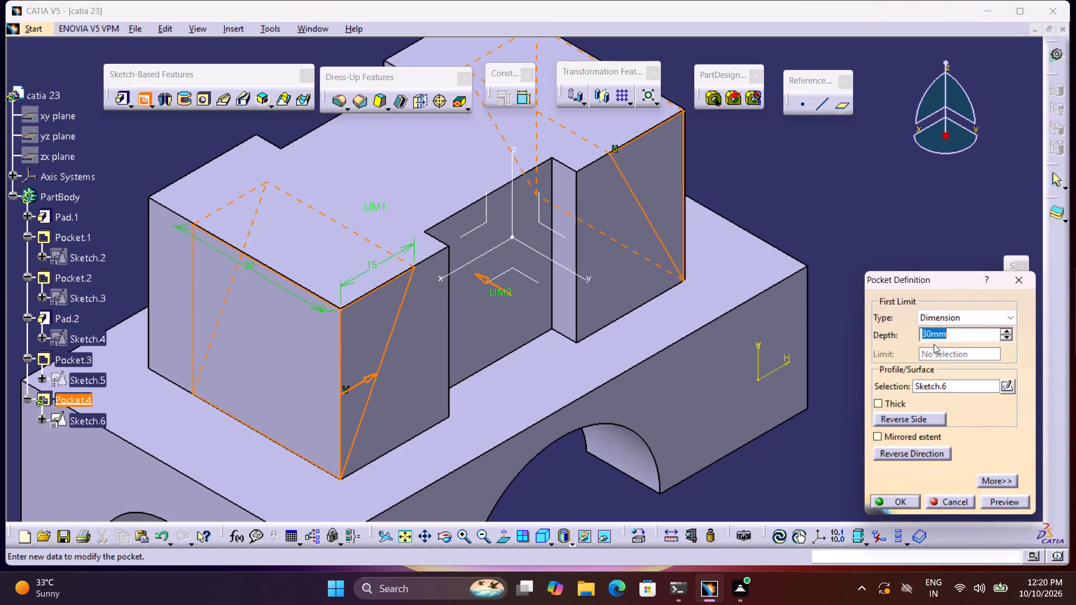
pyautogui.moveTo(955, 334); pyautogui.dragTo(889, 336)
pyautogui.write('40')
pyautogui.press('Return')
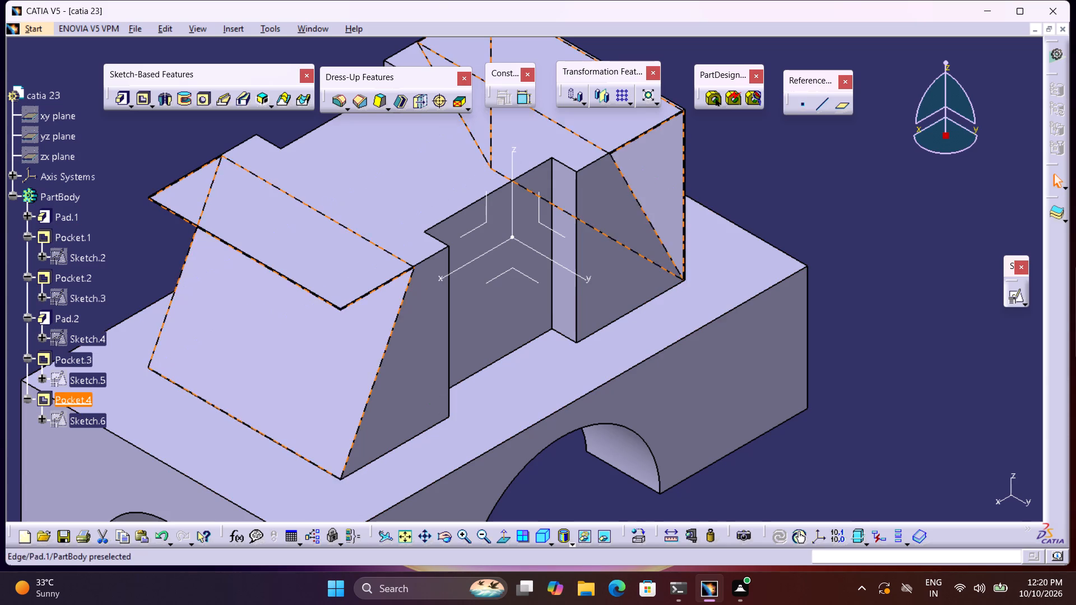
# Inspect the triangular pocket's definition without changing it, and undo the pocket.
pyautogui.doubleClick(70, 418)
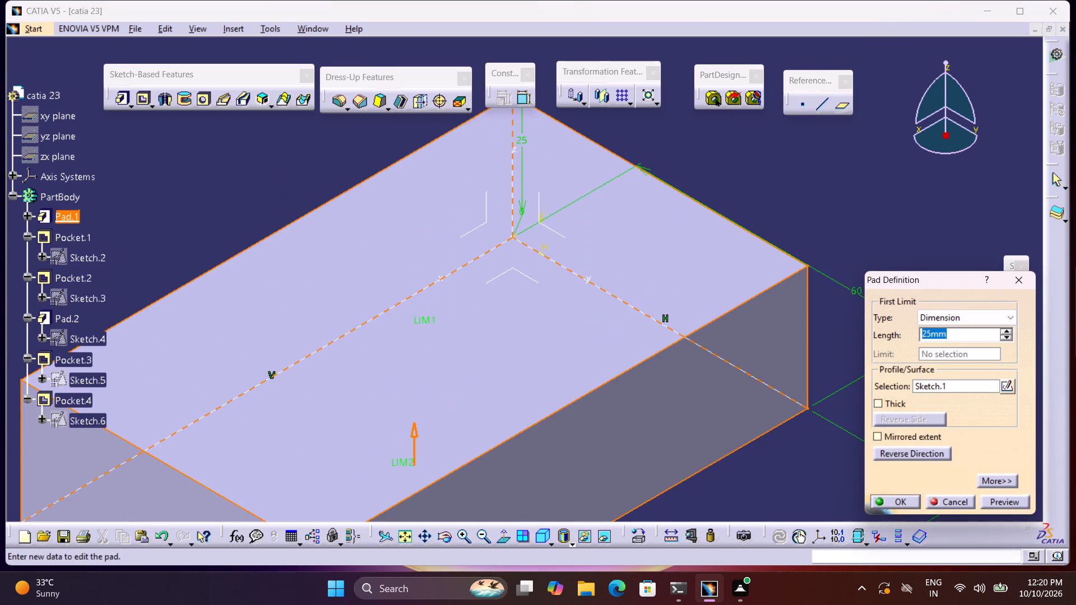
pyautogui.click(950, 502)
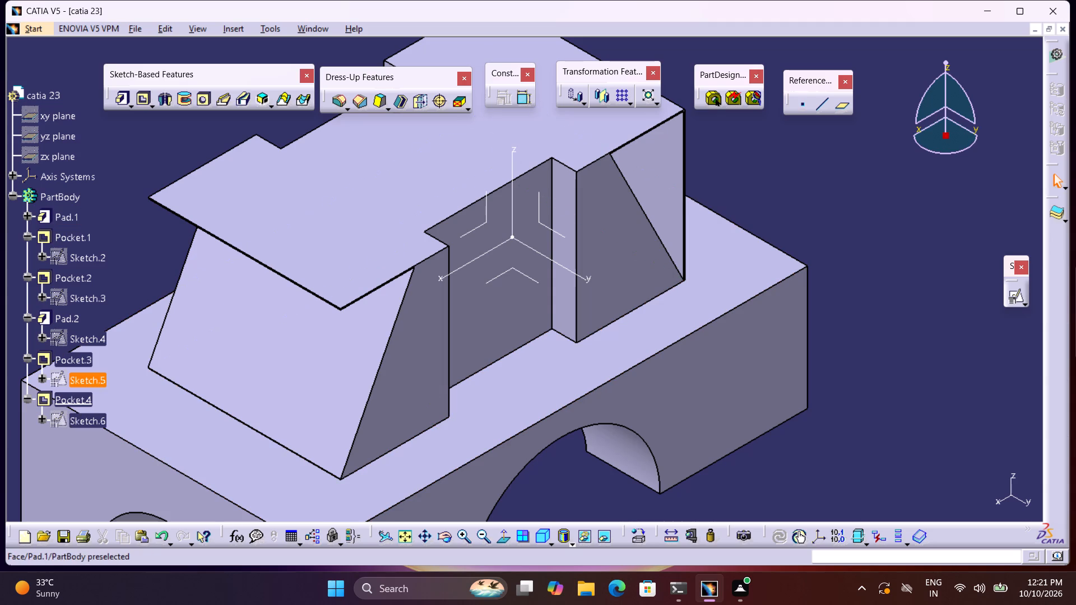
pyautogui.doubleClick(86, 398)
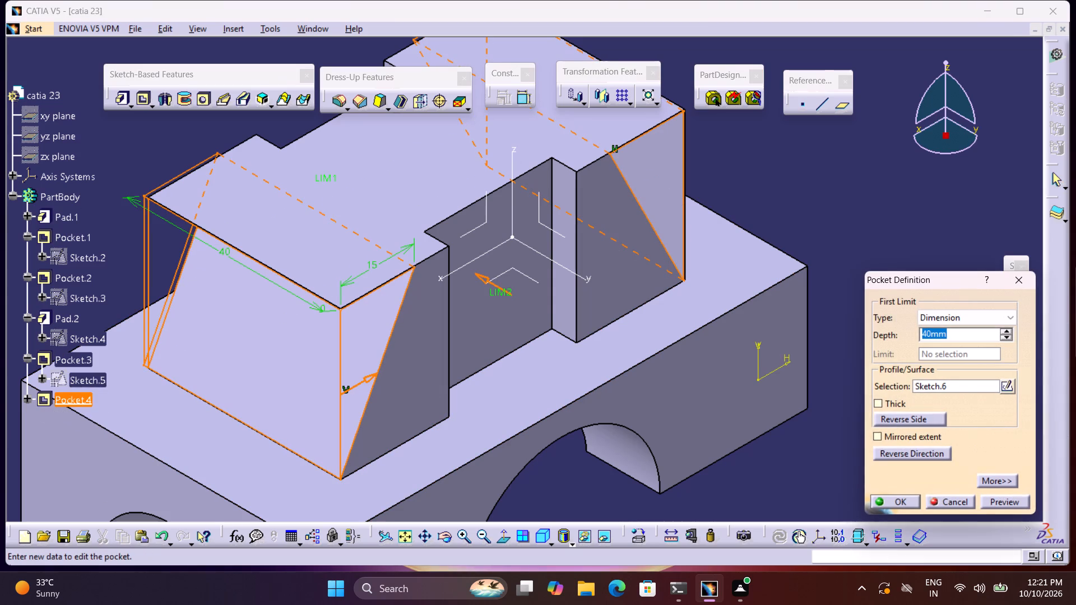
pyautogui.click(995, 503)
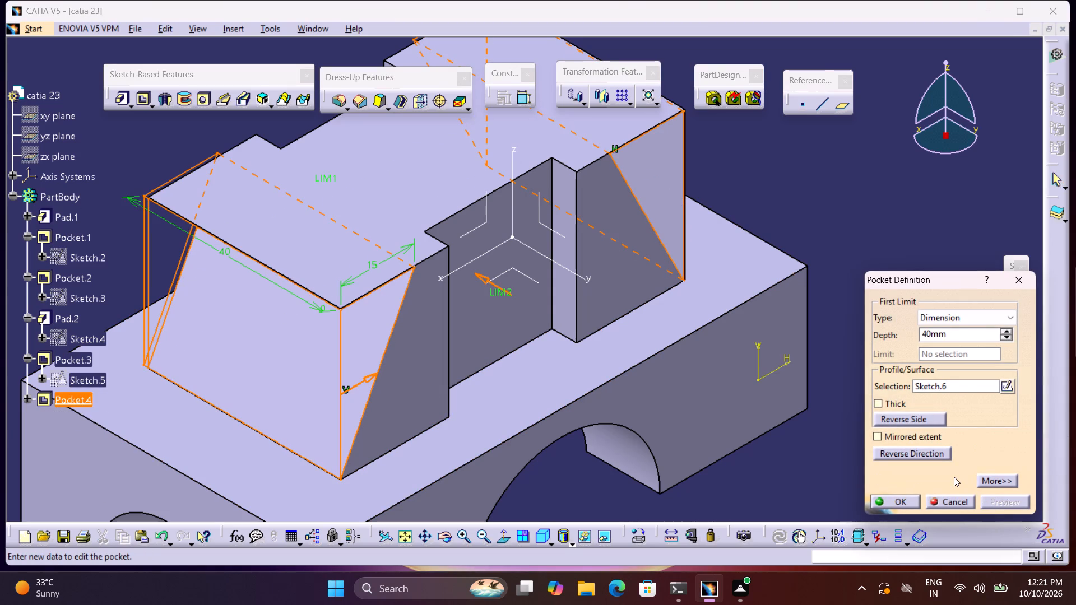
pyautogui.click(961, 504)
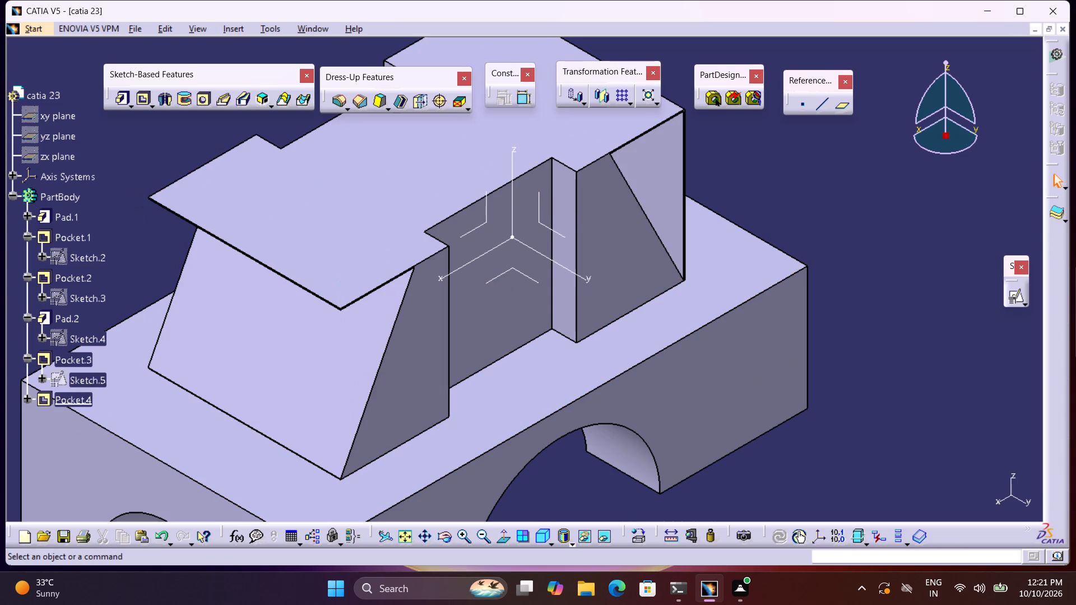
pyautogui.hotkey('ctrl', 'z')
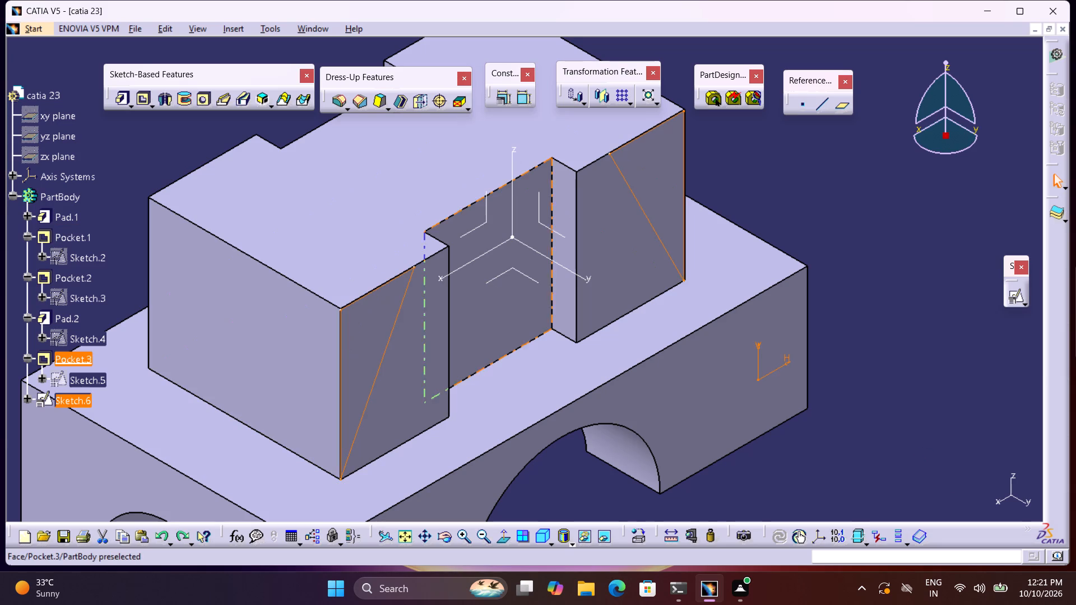
# Reopen the sketch with the two triangles for editing.
pyautogui.doubleClick(411, 280)
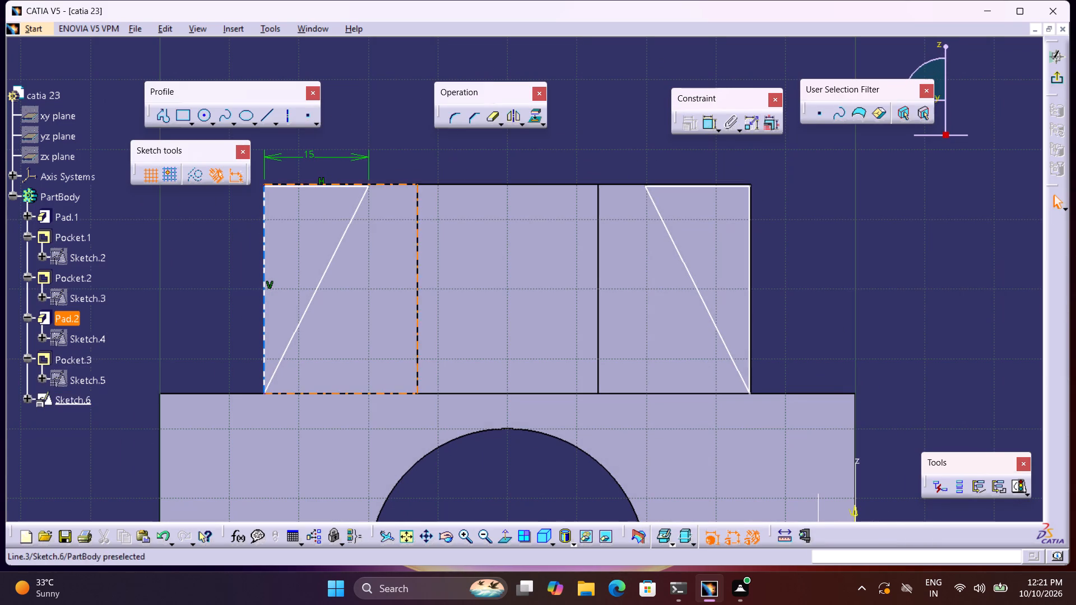
pyautogui.click(271, 184)
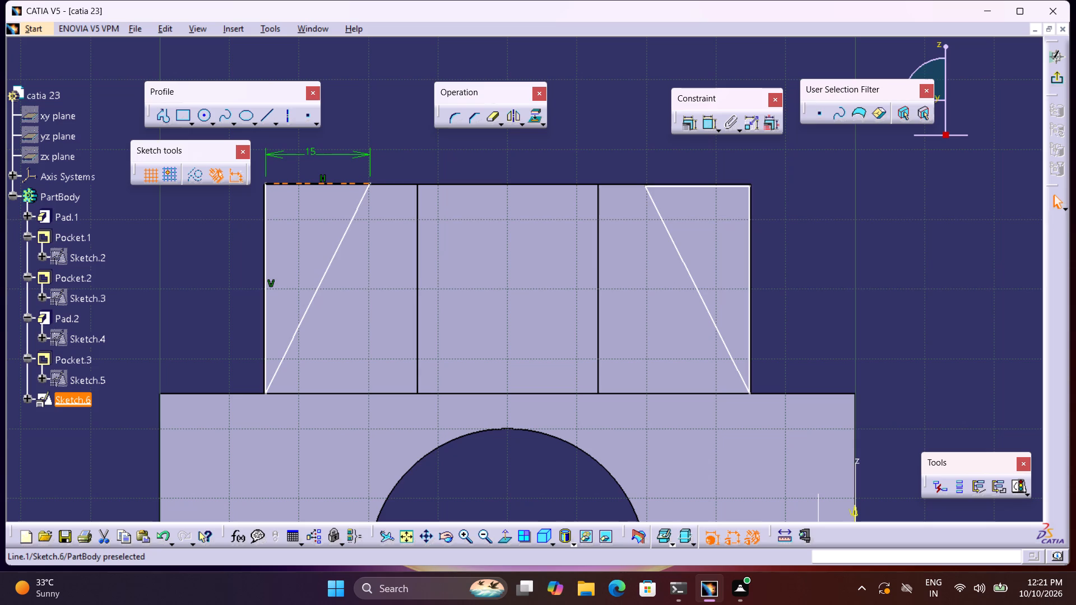
pyautogui.hotkey('ctrl', 'z')
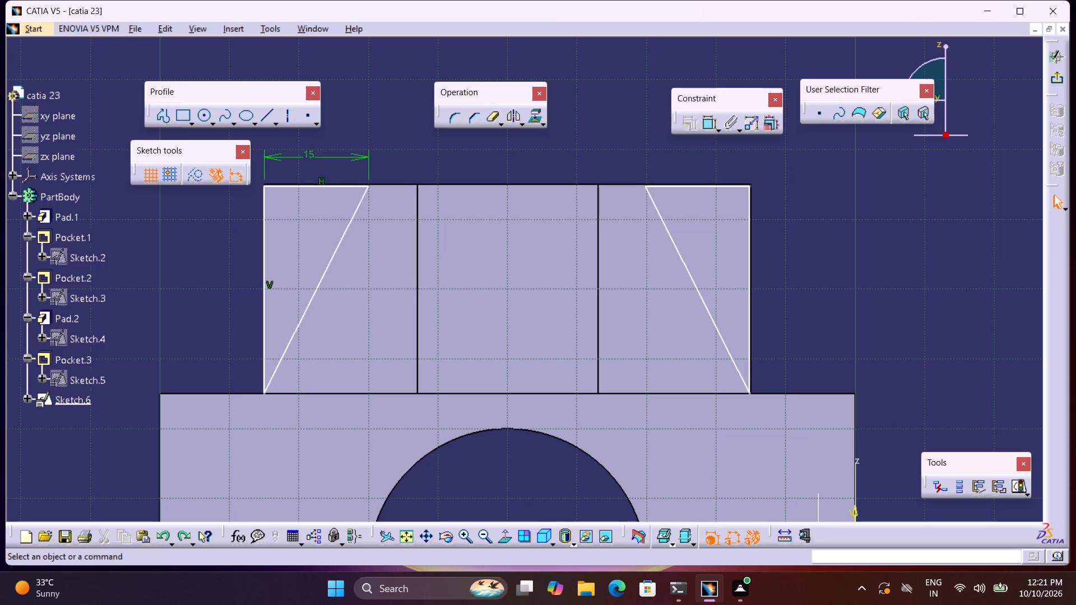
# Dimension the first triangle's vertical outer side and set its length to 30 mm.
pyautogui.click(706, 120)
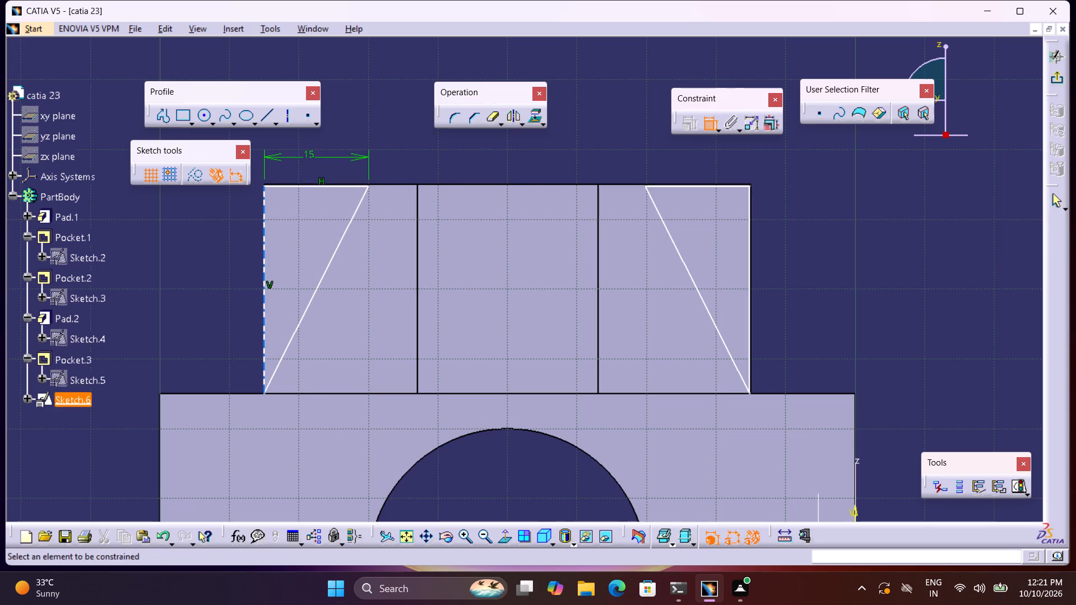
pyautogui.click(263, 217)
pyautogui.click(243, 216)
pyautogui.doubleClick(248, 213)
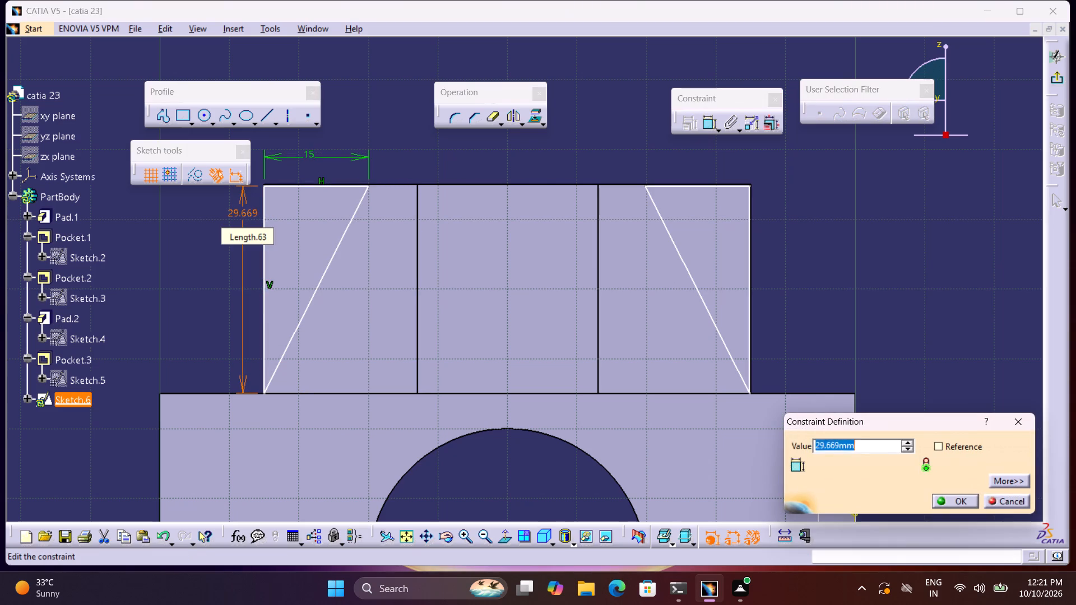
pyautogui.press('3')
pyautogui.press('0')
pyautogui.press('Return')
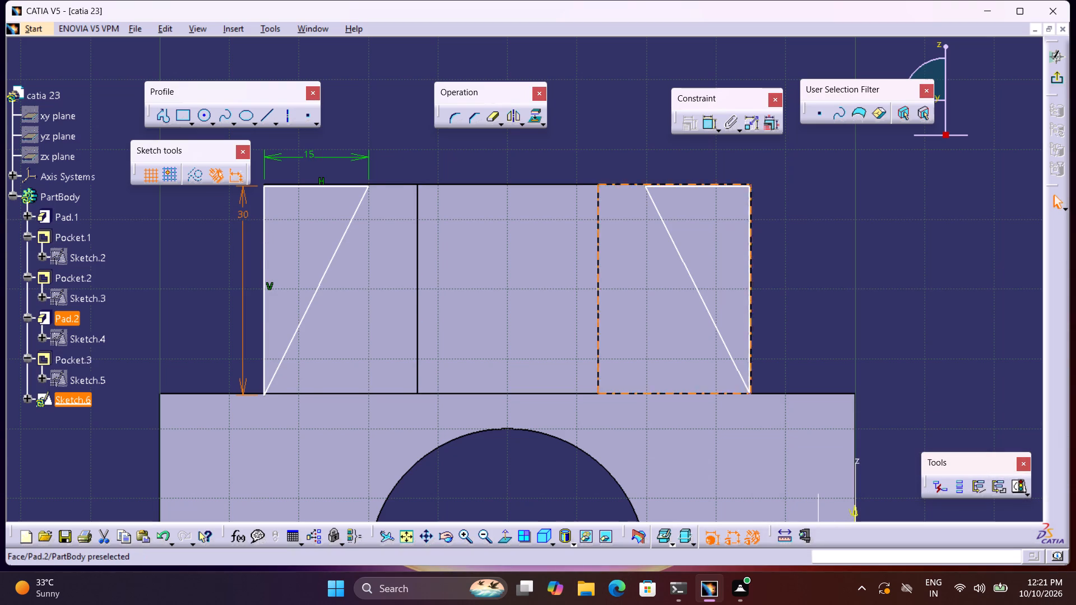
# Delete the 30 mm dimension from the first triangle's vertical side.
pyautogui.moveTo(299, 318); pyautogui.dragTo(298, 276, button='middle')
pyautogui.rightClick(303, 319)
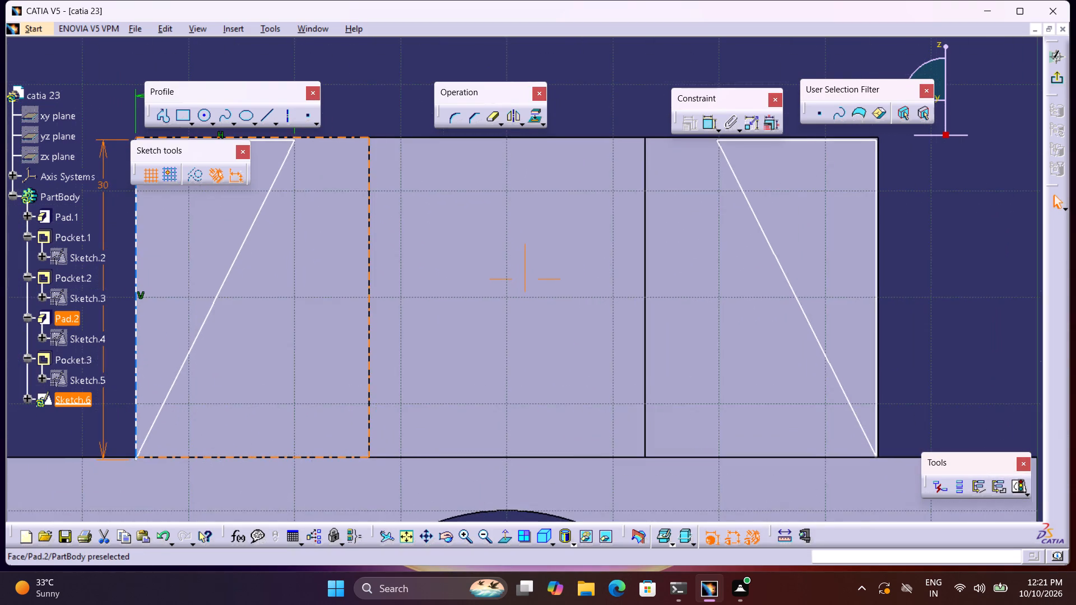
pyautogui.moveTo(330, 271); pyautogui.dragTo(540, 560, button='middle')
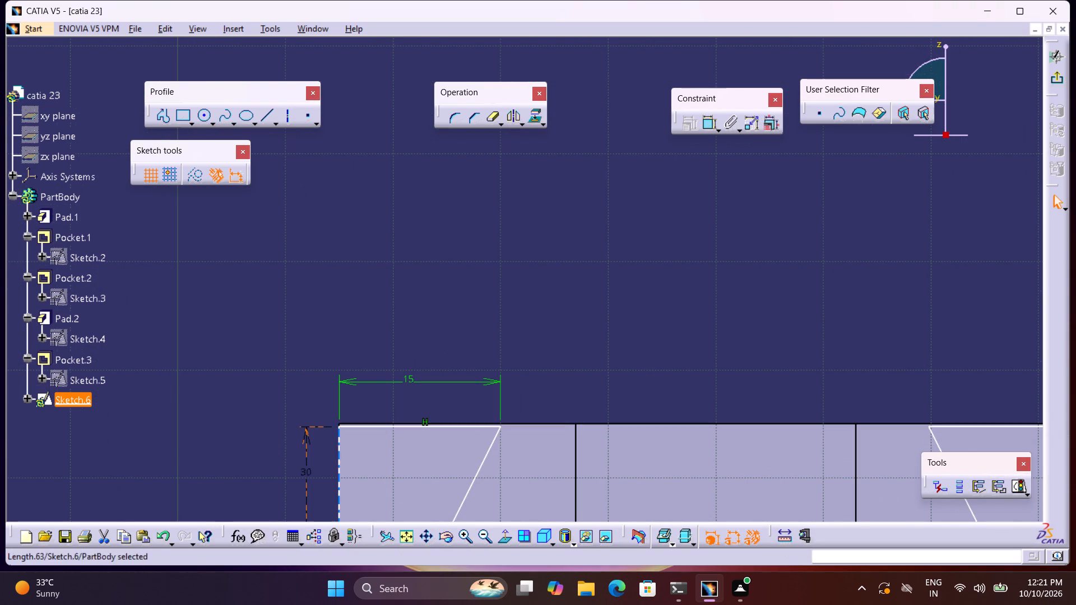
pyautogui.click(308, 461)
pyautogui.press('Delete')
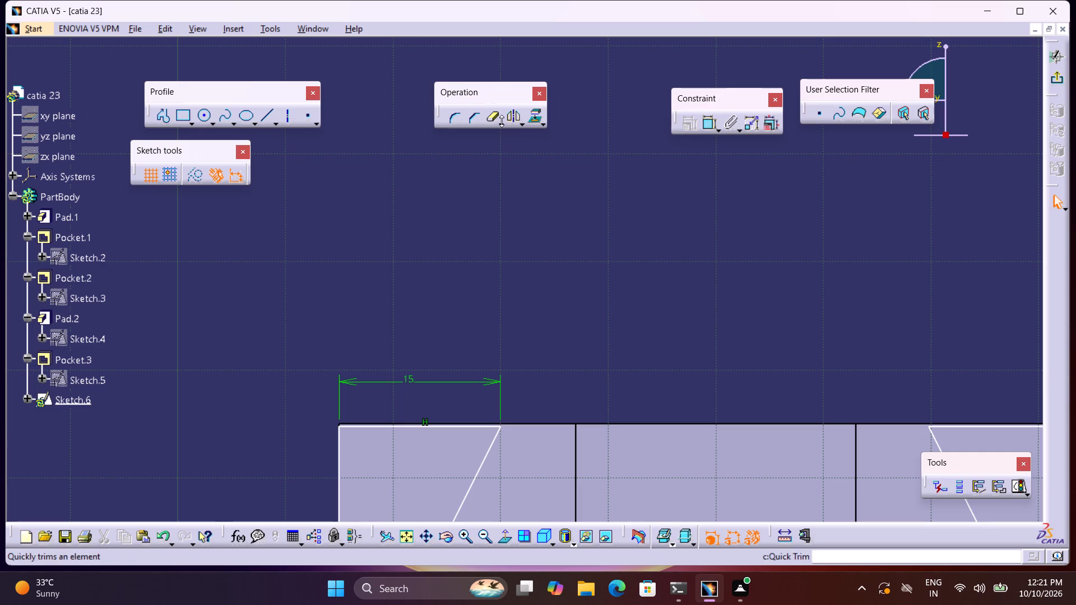
# Constrain the first triangle's top side to be coincident with the upper block's top edge.
pyautogui.doubleClick(710, 128)
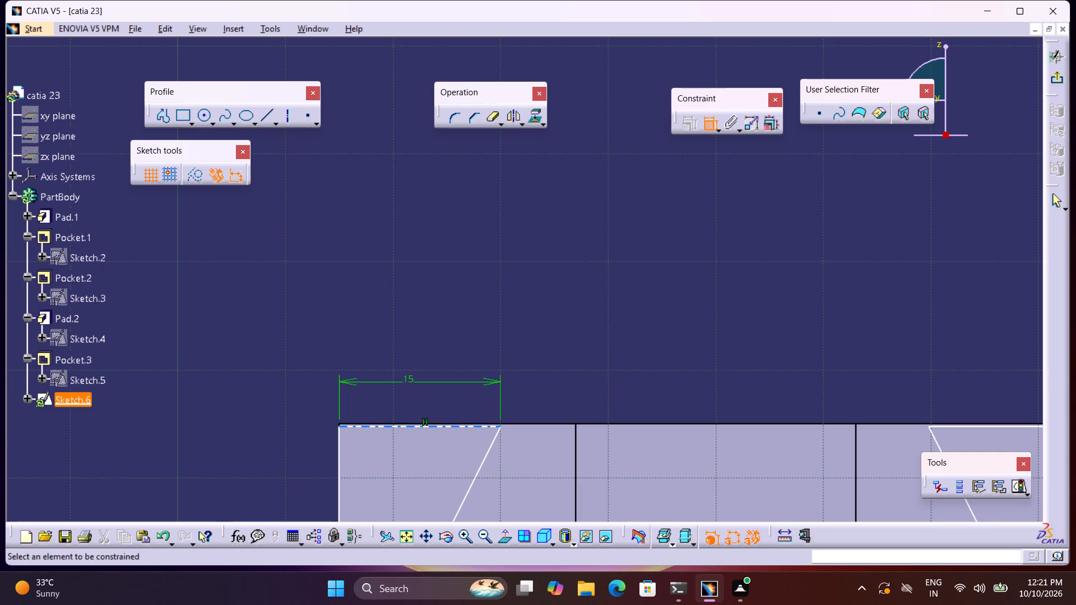
pyautogui.click(470, 425)
pyautogui.click(470, 421)
pyautogui.rightClick(470, 421)
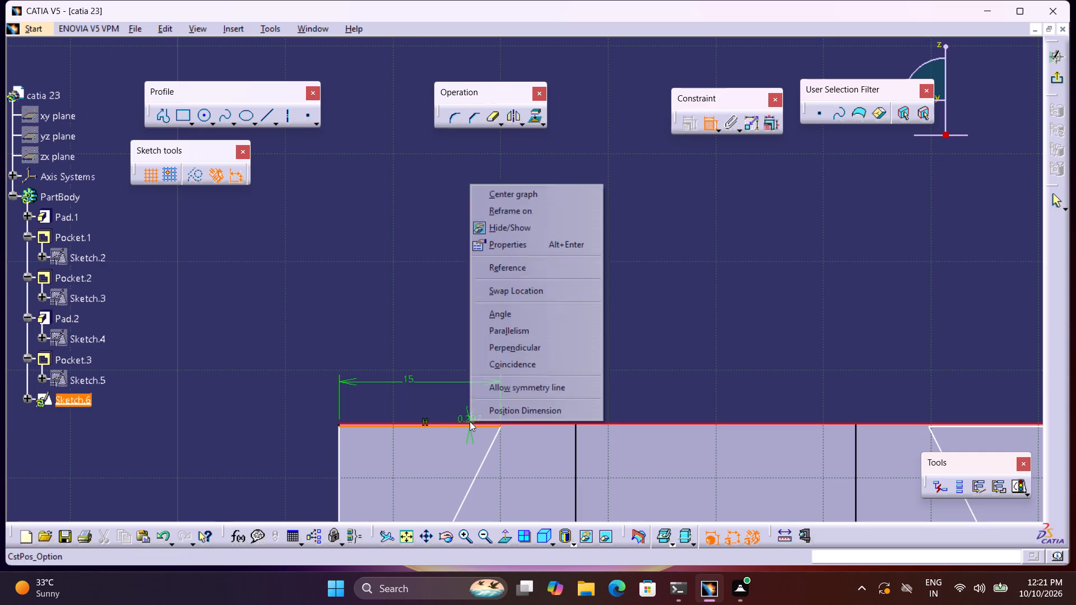
pyautogui.click(520, 360)
# Constrain the mirrored triangle's top side to be coincident with the upper block's top edge and exit the sketch.
pyautogui.moveTo(783, 393); pyautogui.dragTo(271, 415, button='middle')
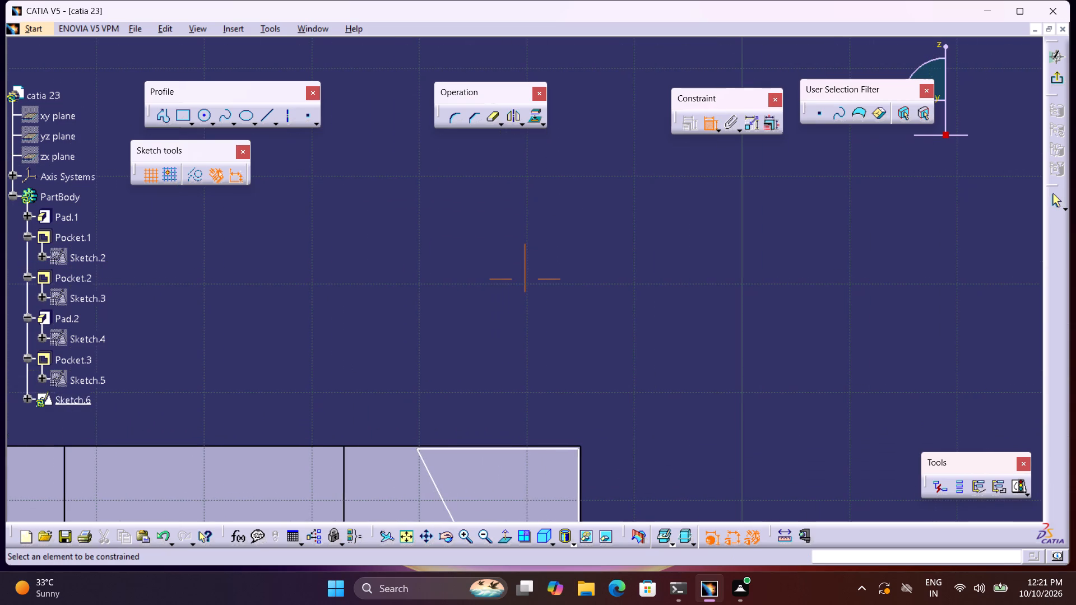
pyautogui.click(501, 449)
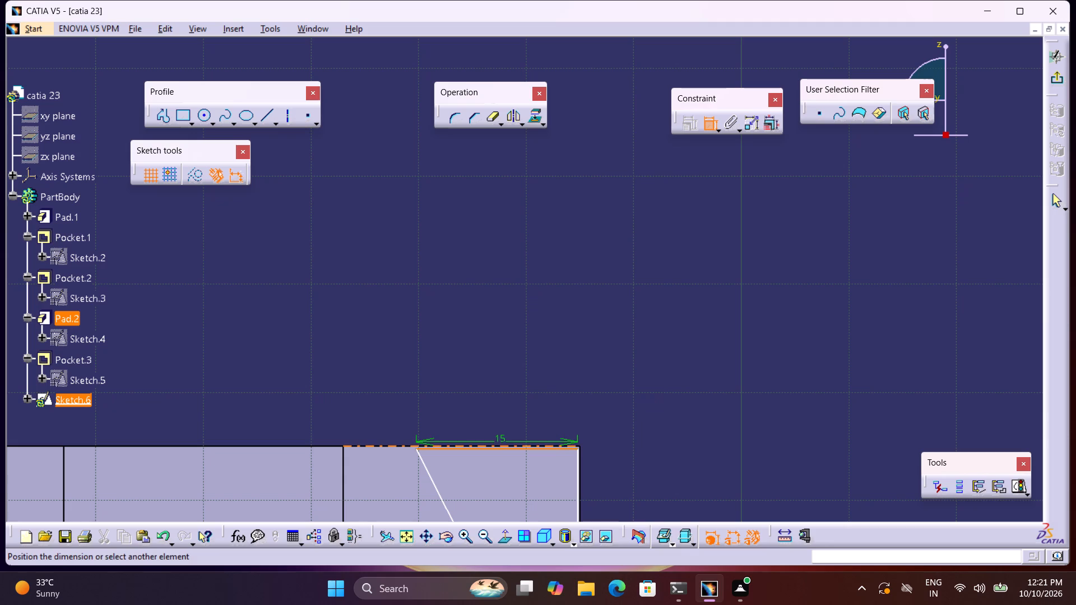
pyautogui.click(503, 446)
pyautogui.rightClick(503, 446)
pyautogui.click(549, 391)
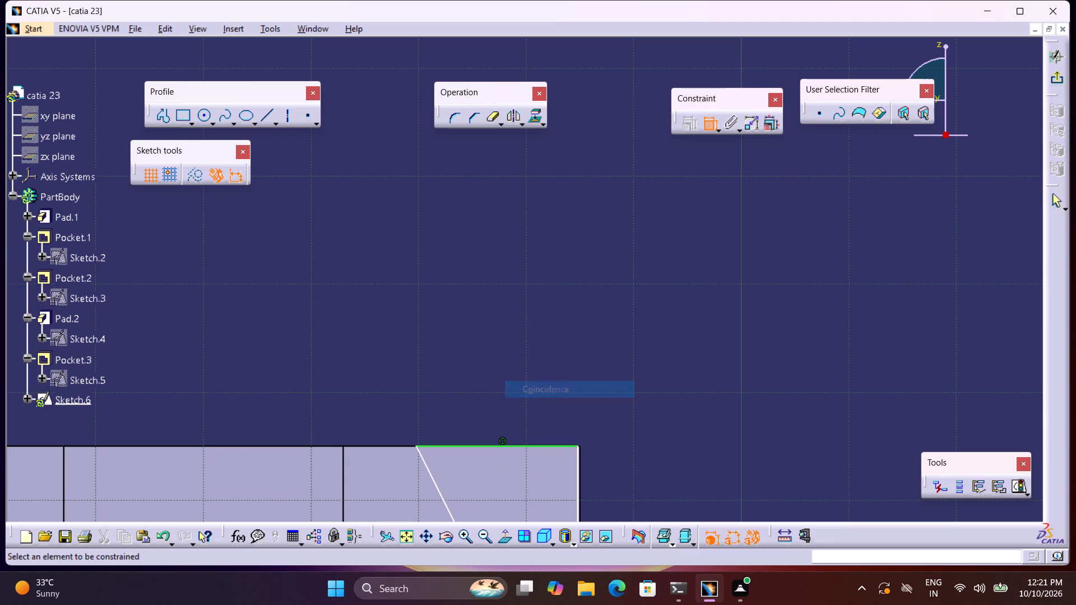
pyautogui.click(1059, 81)
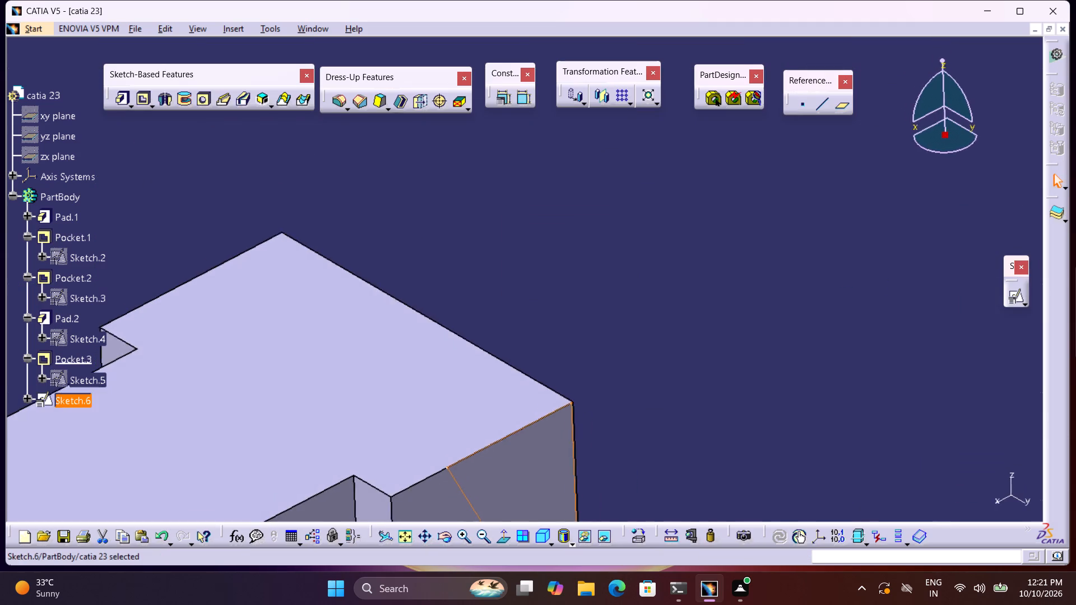
pyautogui.moveTo(912, 399); pyautogui.dragTo(828, 511, button='middle')
pyautogui.rightClick(901, 397)
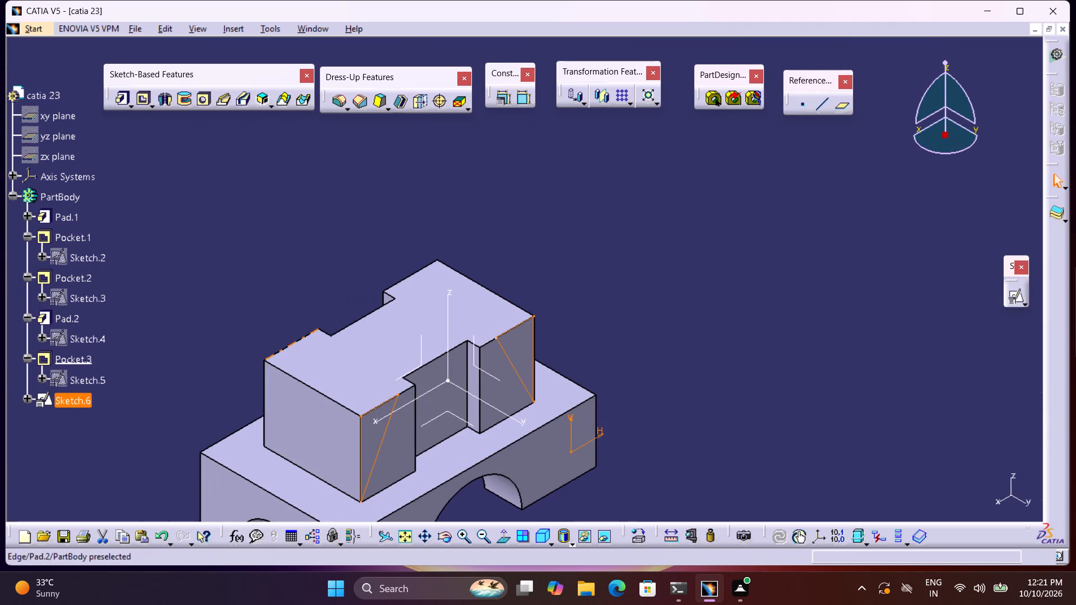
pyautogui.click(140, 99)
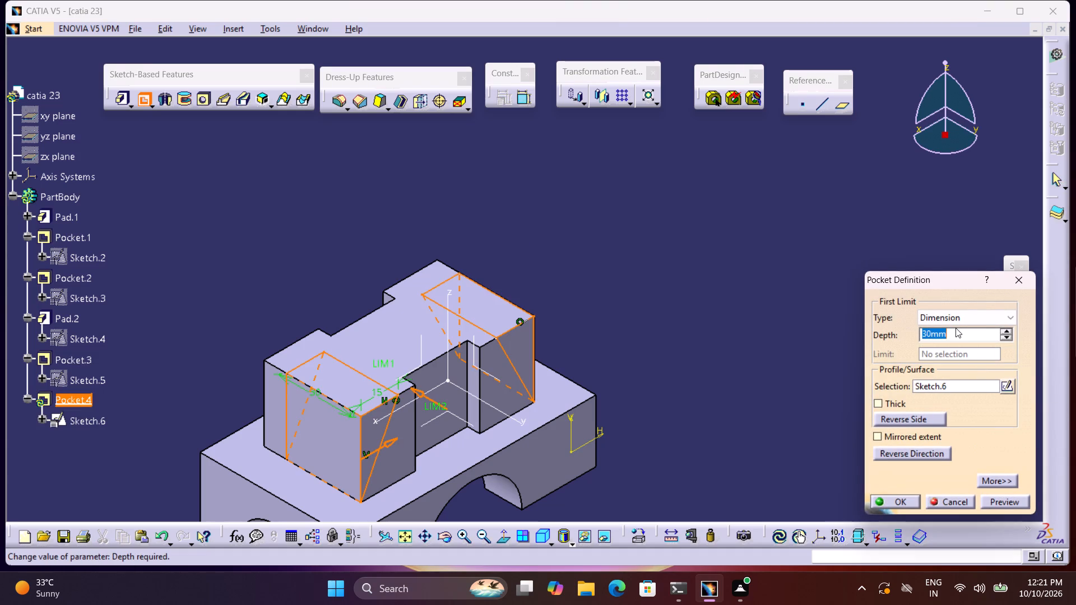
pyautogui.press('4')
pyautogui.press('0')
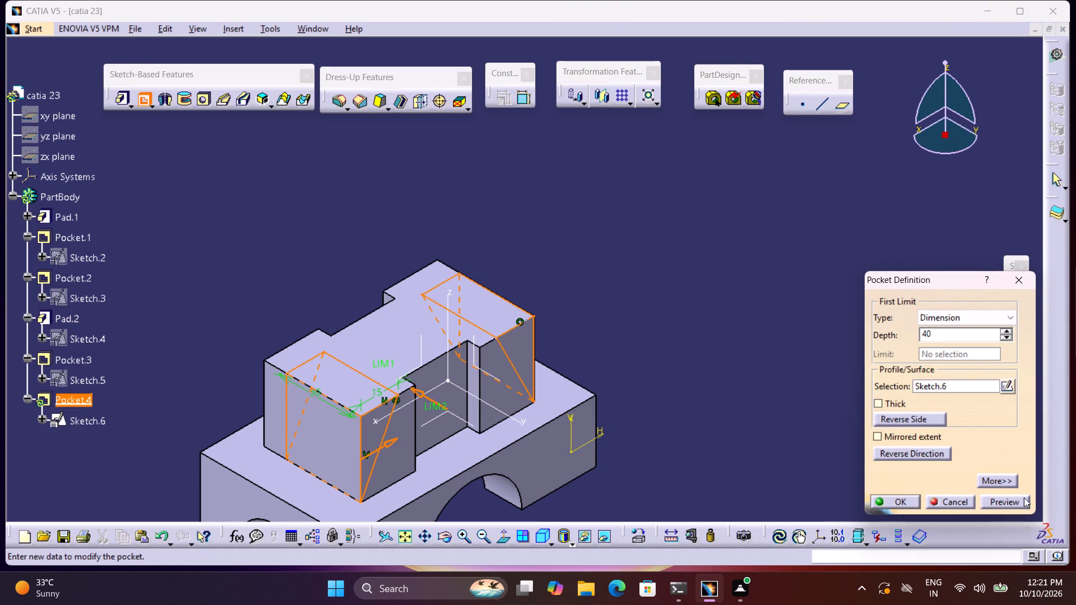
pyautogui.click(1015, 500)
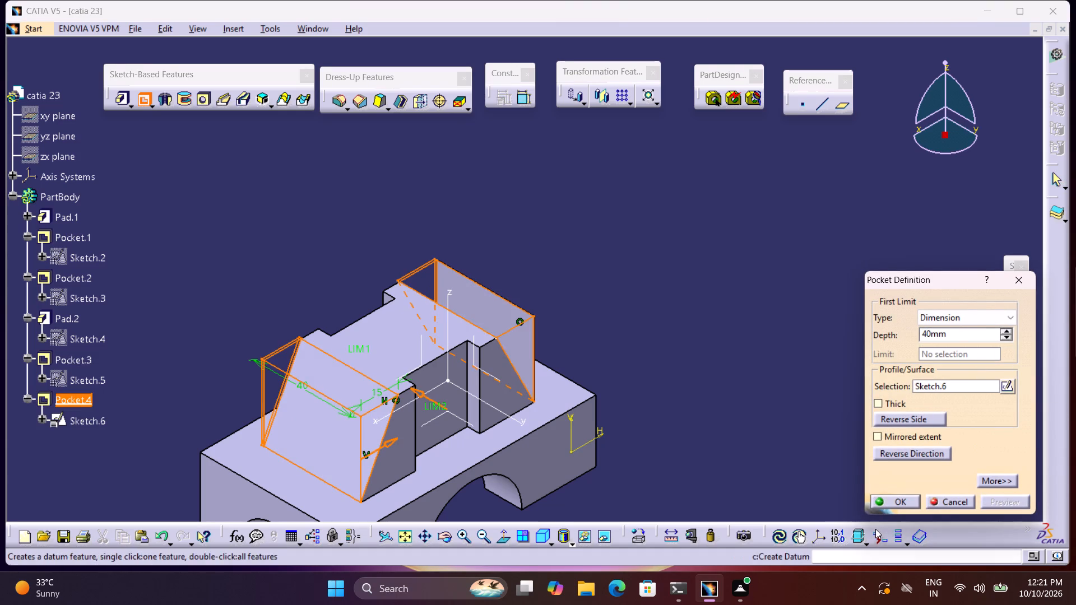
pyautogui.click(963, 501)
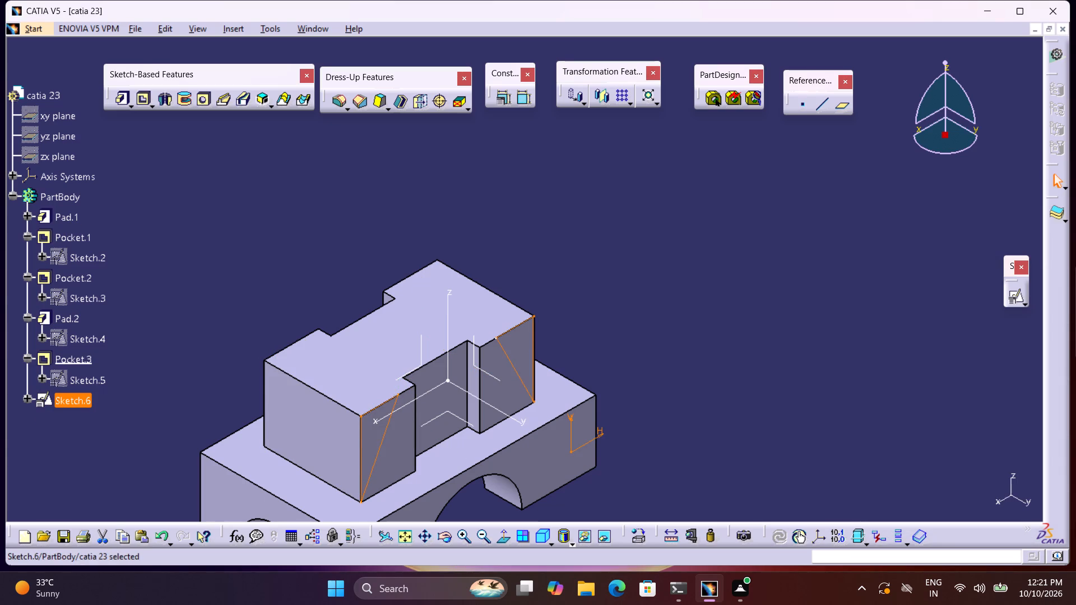
# Reopen the triangle sketch and constrain the first triangle's vertical outer side to be coincident with the upper block's end edge.
pyautogui.doubleClick(375, 457)
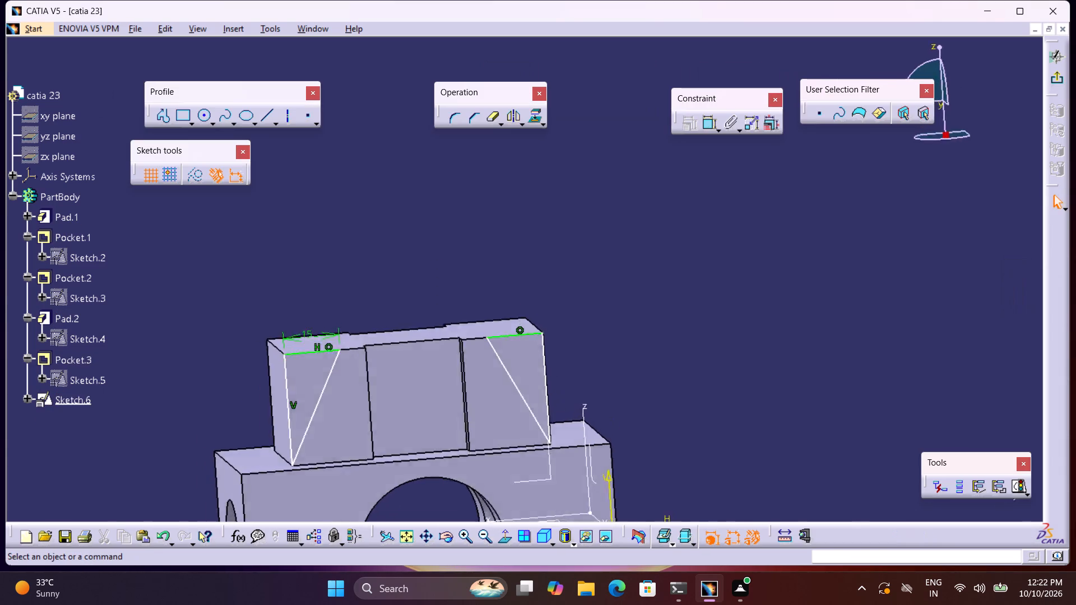
pyautogui.moveTo(332, 452); pyautogui.dragTo(322, 262, button='middle')
pyautogui.rightClick(331, 451)
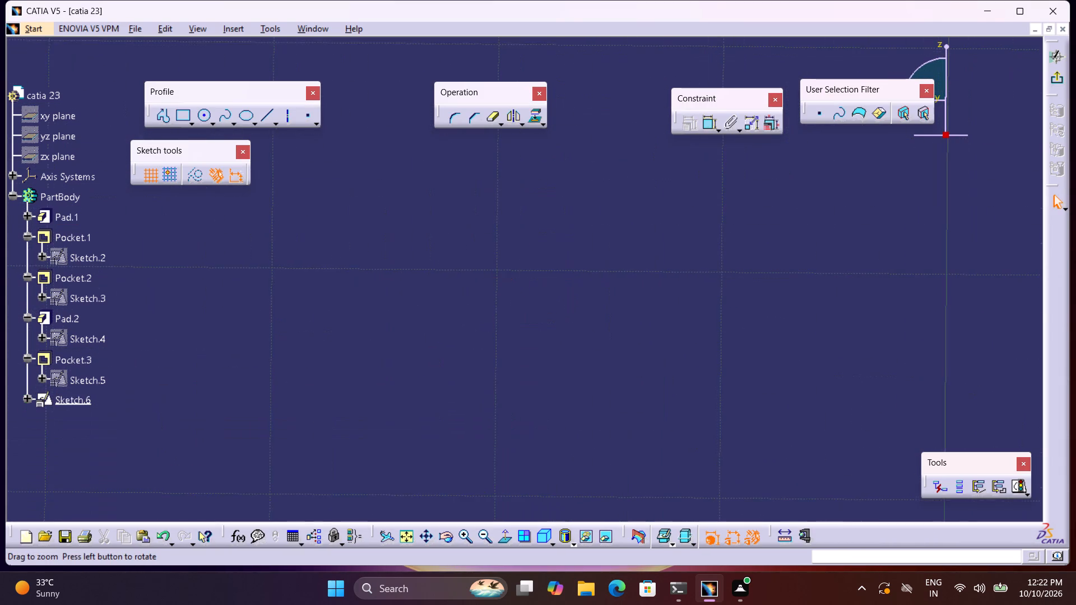
pyautogui.moveTo(338, 339); pyautogui.dragTo(1019, 114, button='middle')
pyautogui.moveTo(392, 506); pyautogui.dragTo(832, 288, button='middle')
pyautogui.moveTo(851, 283); pyautogui.dragTo(858, 276, button='middle')
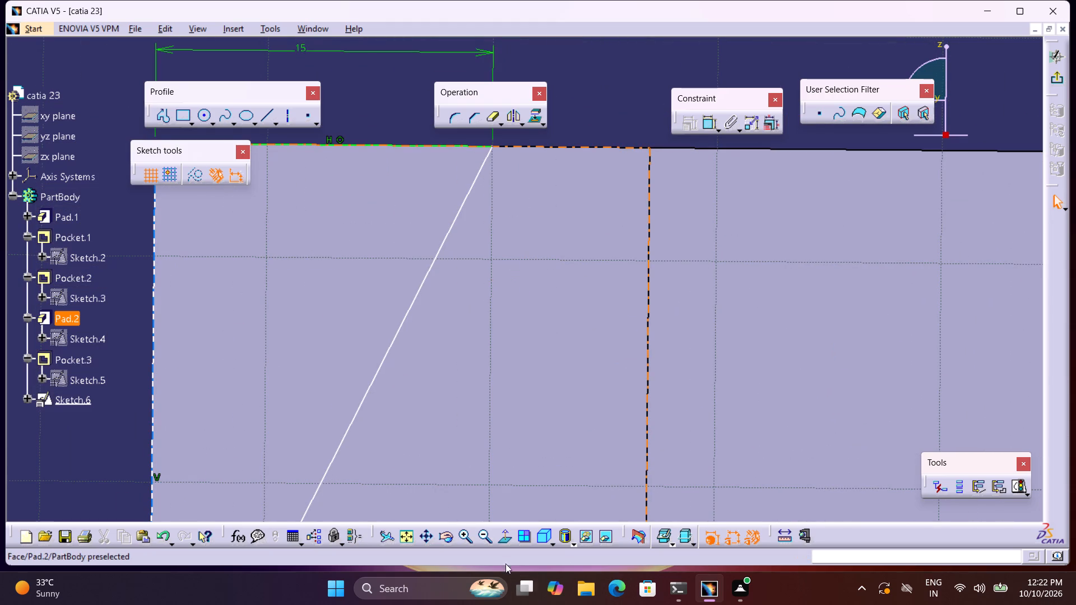
pyautogui.click(505, 539)
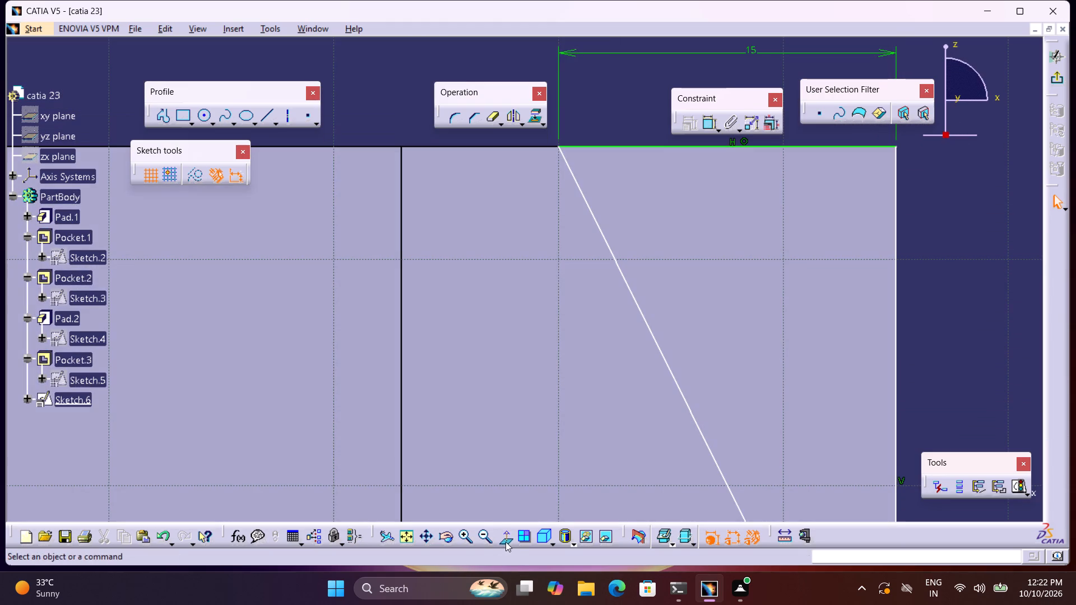
pyautogui.click(507, 540)
pyautogui.click(479, 542)
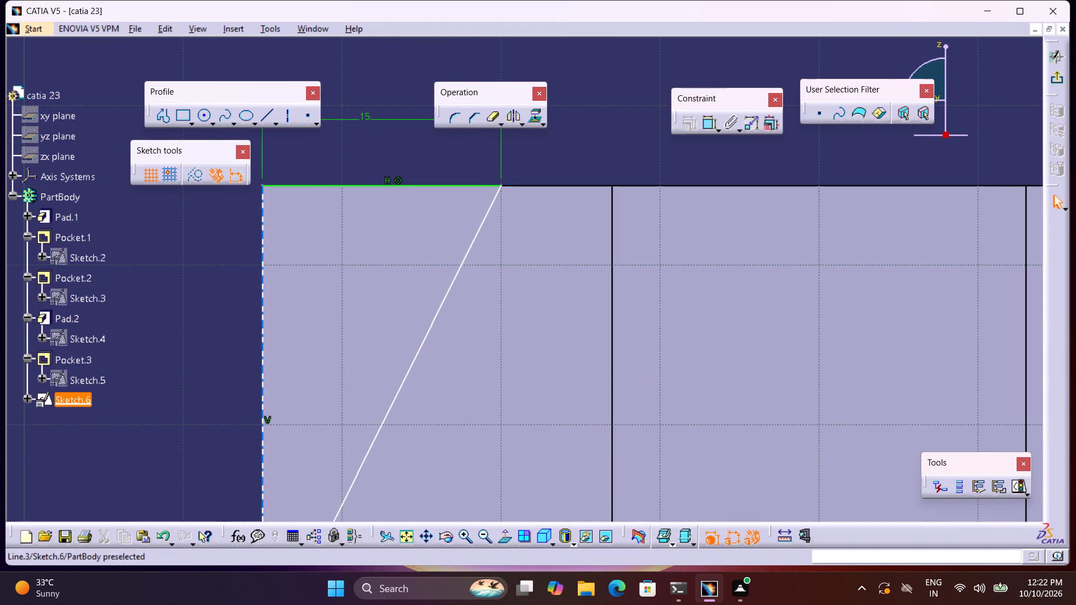
pyautogui.moveTo(262, 388); pyautogui.dragTo(276, 393)
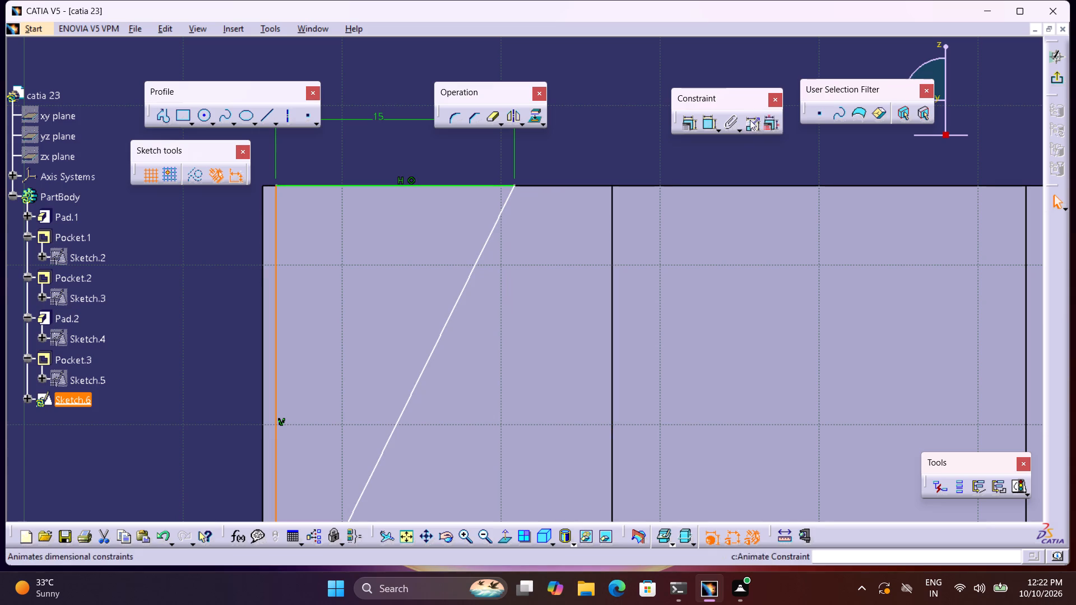
pyautogui.doubleClick(709, 122)
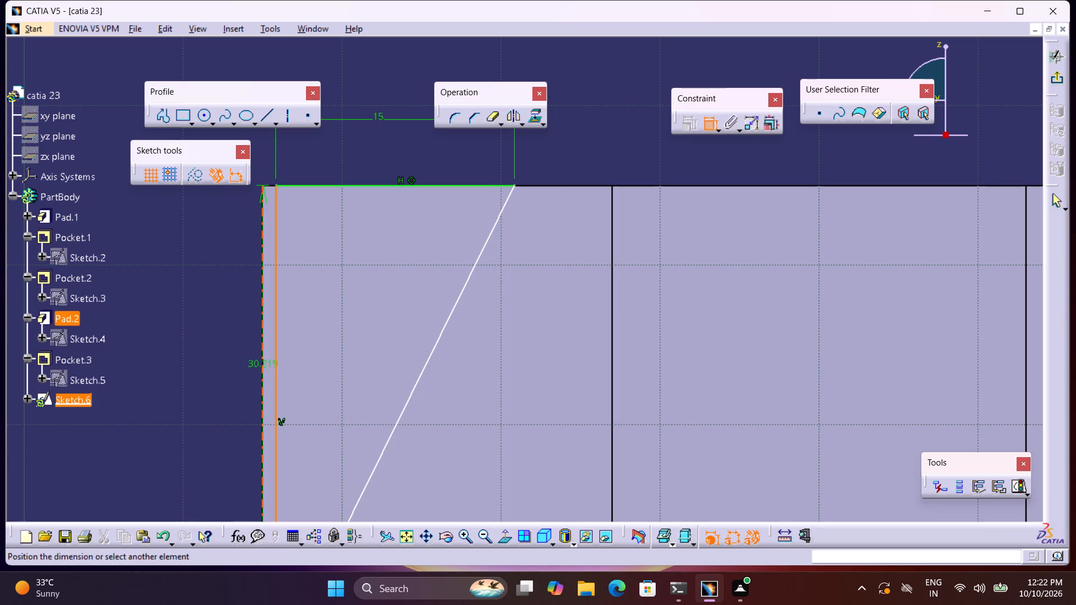
pyautogui.click(263, 363)
pyautogui.rightClick(263, 363)
pyautogui.click(307, 311)
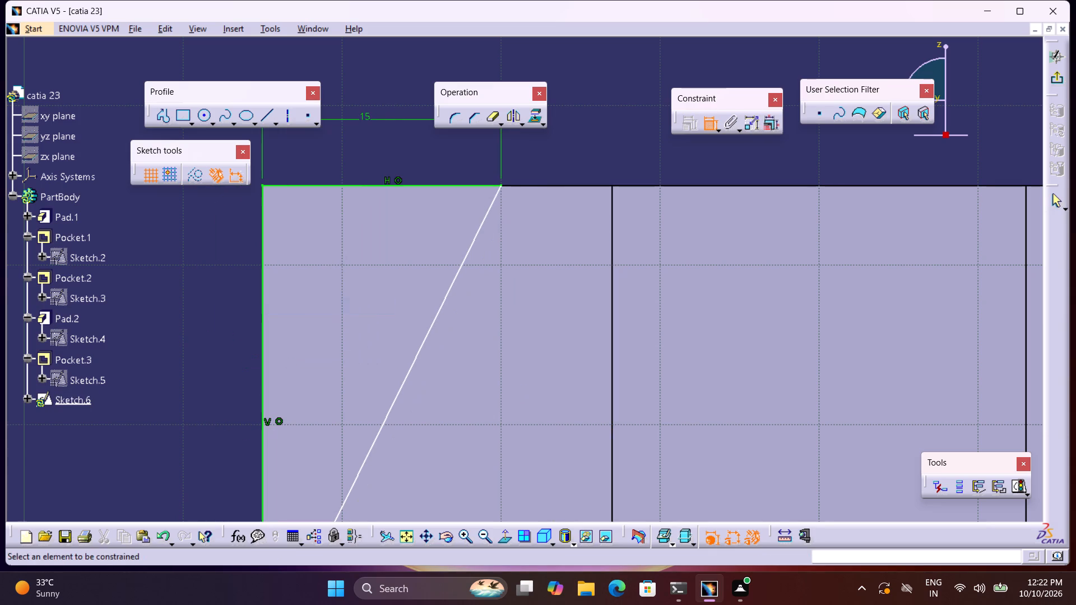
# Constrain the mirrored triangle's vertical outer side to be coincident with the upper block's opposite end edge and exit the sketch.
pyautogui.moveTo(737, 366); pyautogui.dragTo(450, 373, button='middle')
pyautogui.moveTo(1031, 333); pyautogui.dragTo(671, 335, button='middle')
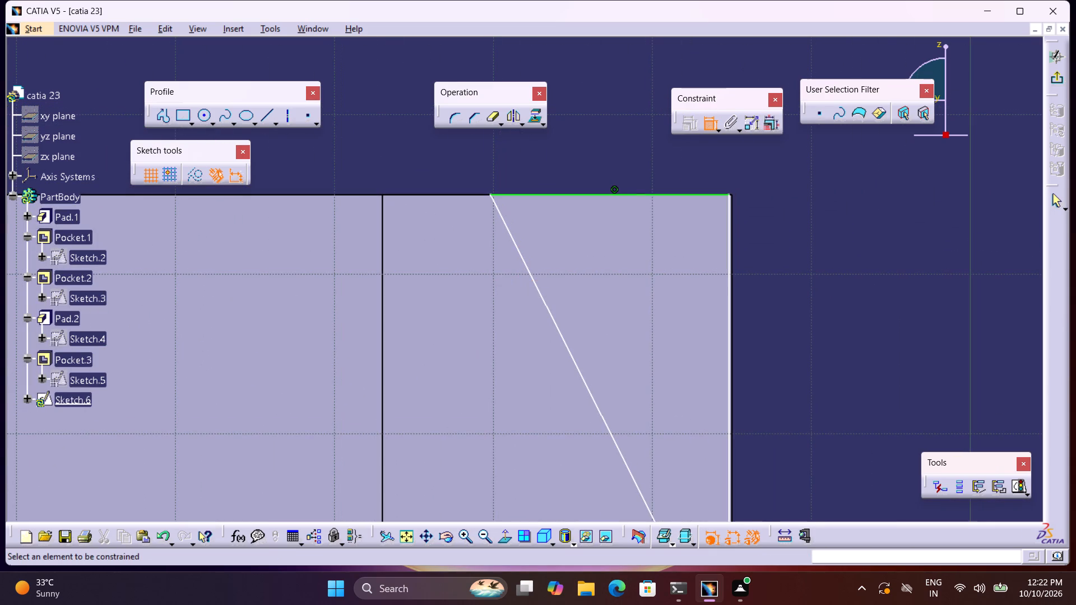
pyautogui.moveTo(731, 381); pyautogui.dragTo(720, 385)
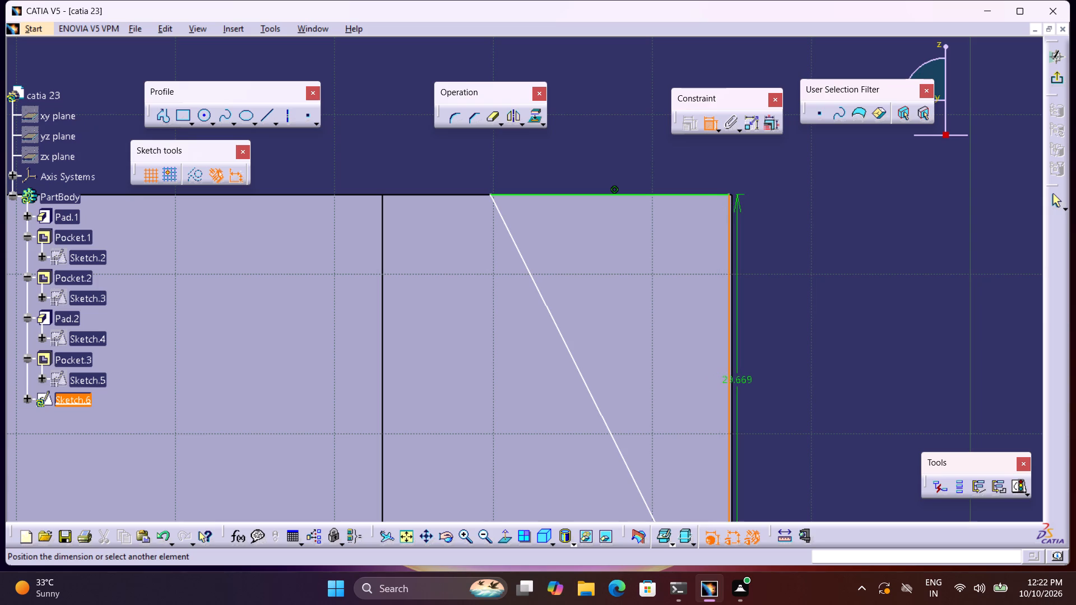
pyautogui.click(732, 380)
pyautogui.rightClick(732, 380)
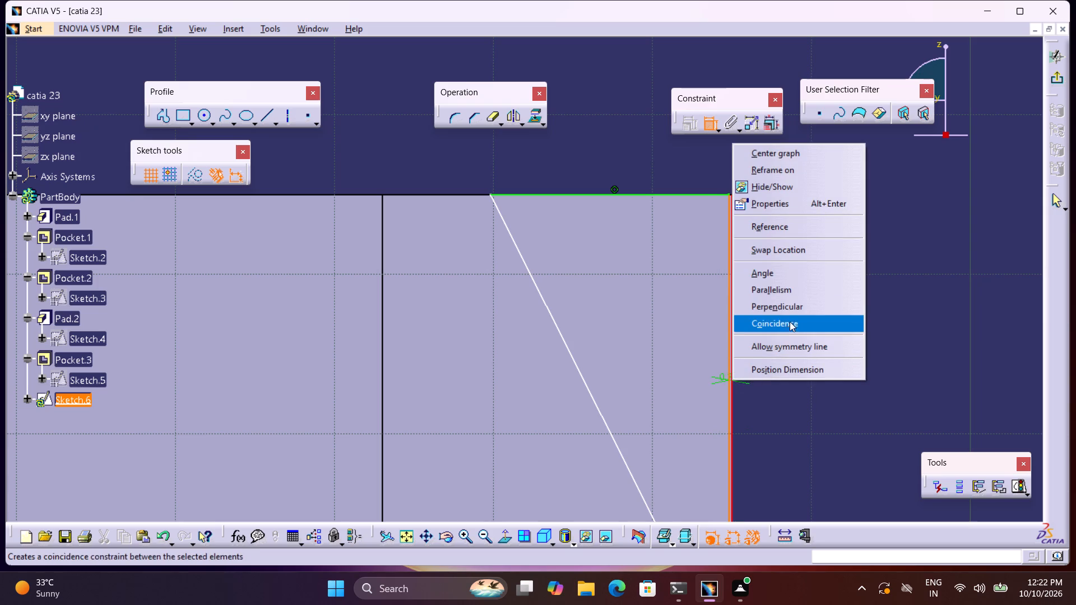
pyautogui.click(801, 321)
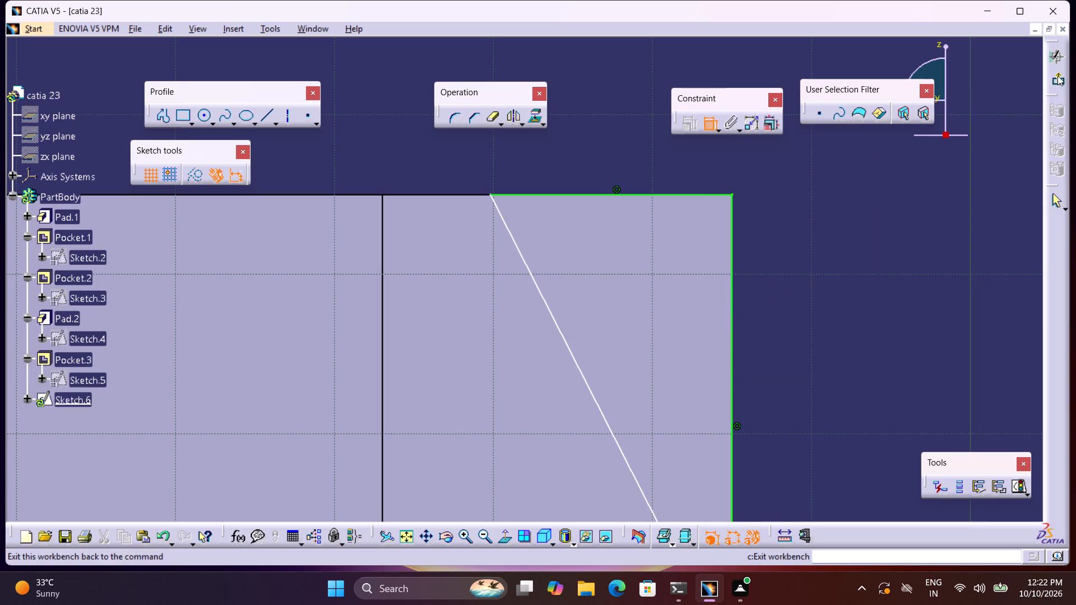
pyautogui.click(1058, 75)
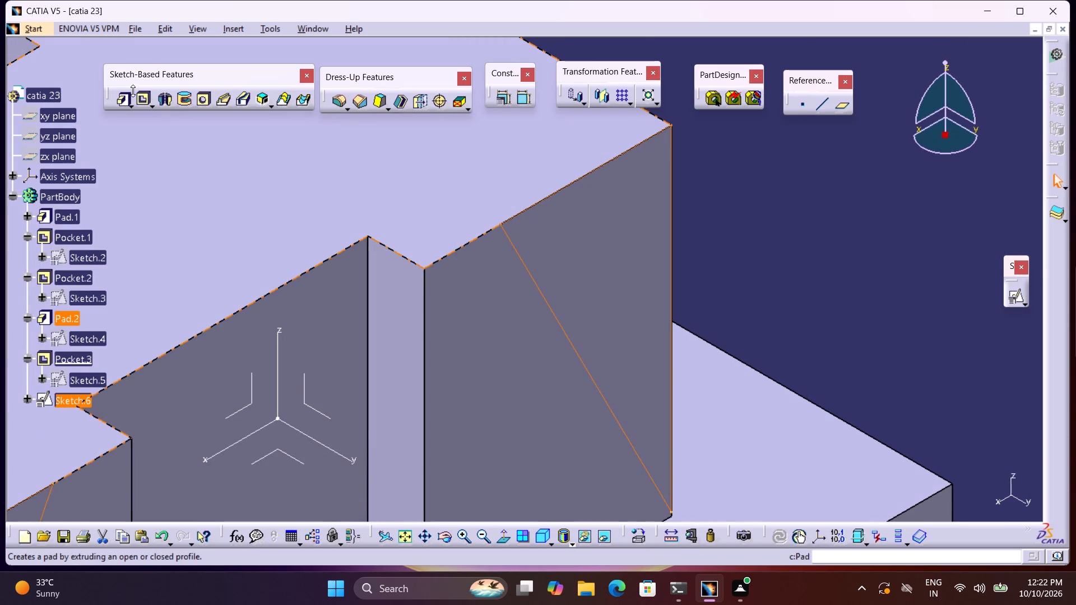
# Pocket the two-triangle sketch to a depth of 40 mm to slope both ends of the upper block.
pyautogui.click(143, 101)
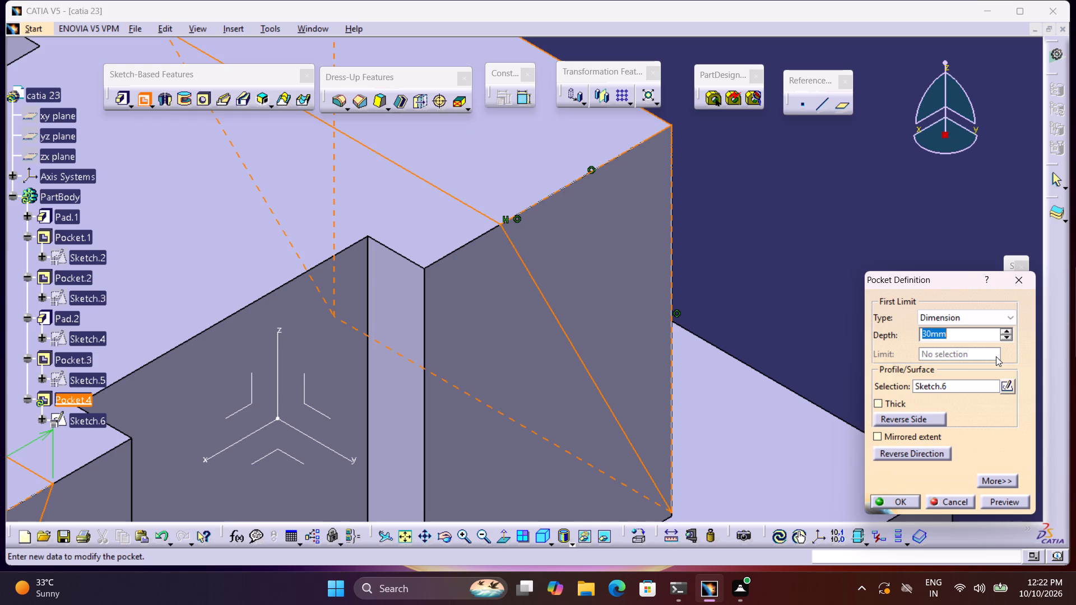
pyautogui.press('4')
pyautogui.press('0')
pyautogui.click(913, 502)
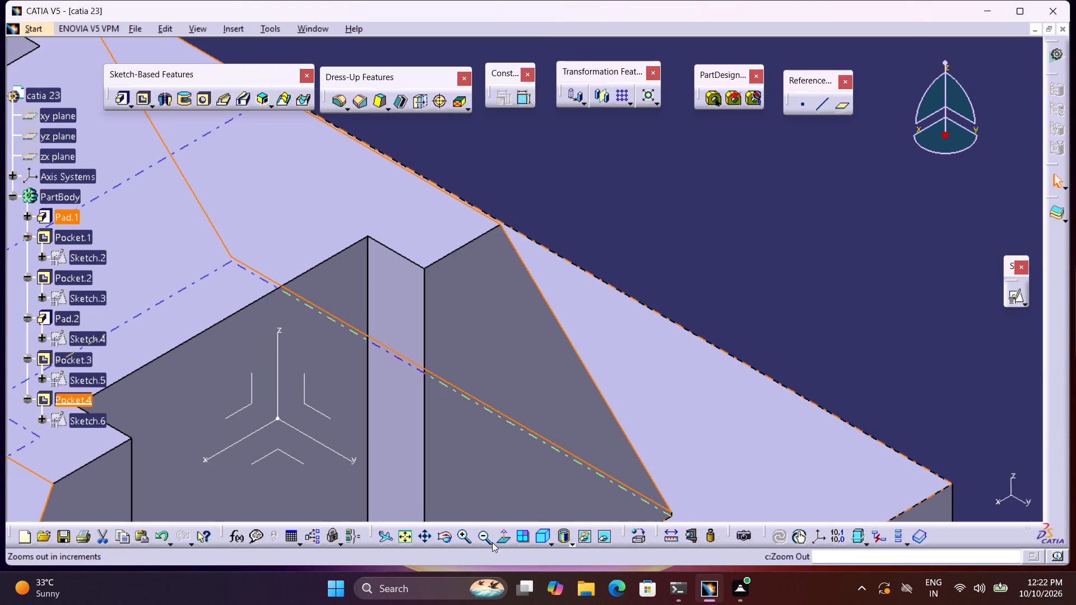
pyautogui.click(488, 539)
pyautogui.click(402, 533)
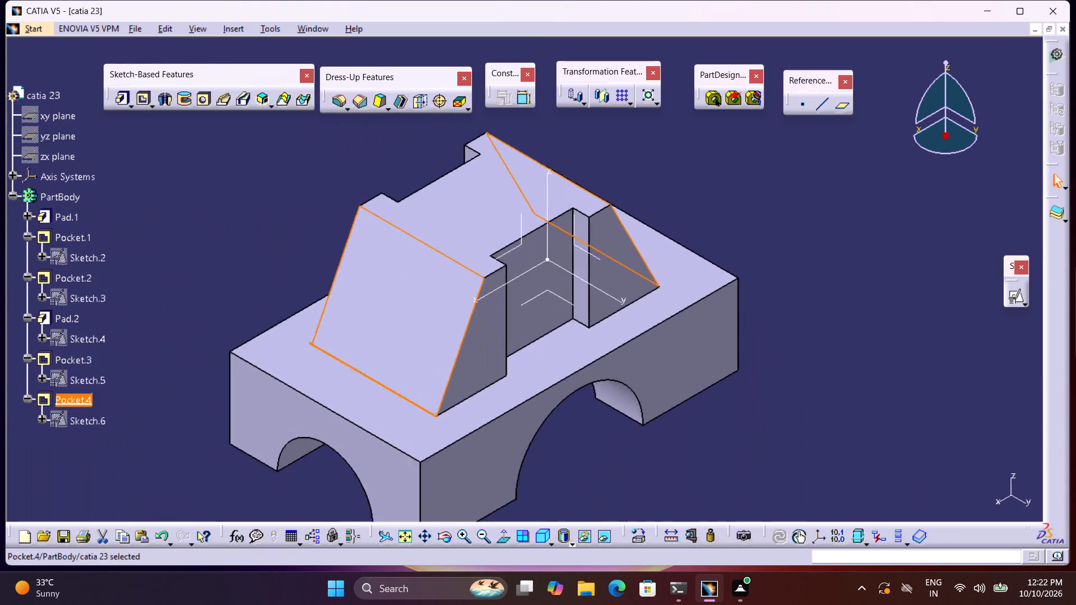
pyautogui.click(543, 537)
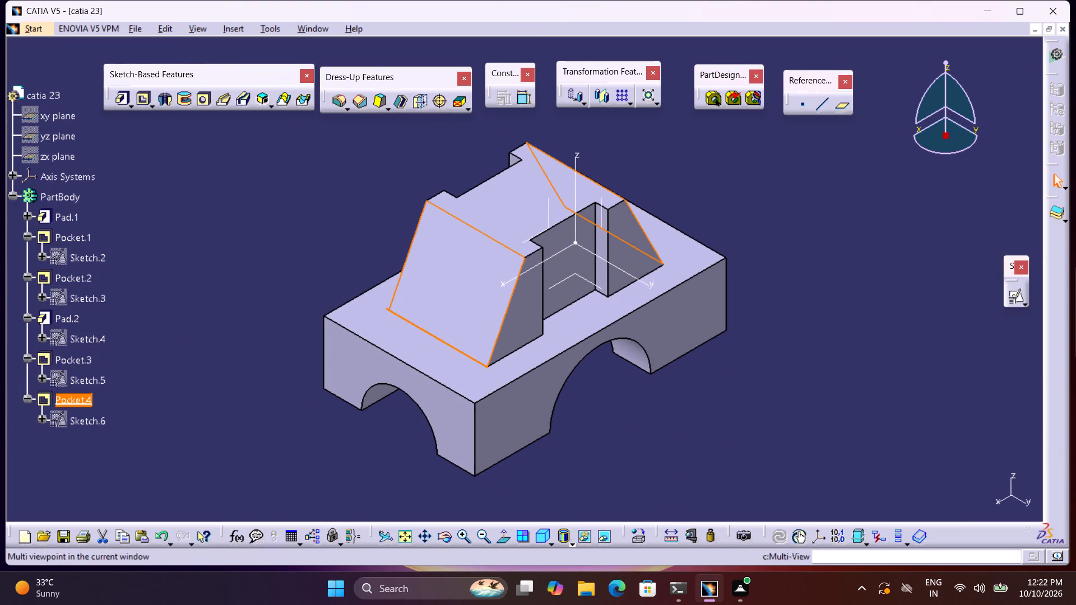
pyautogui.click(761, 397)
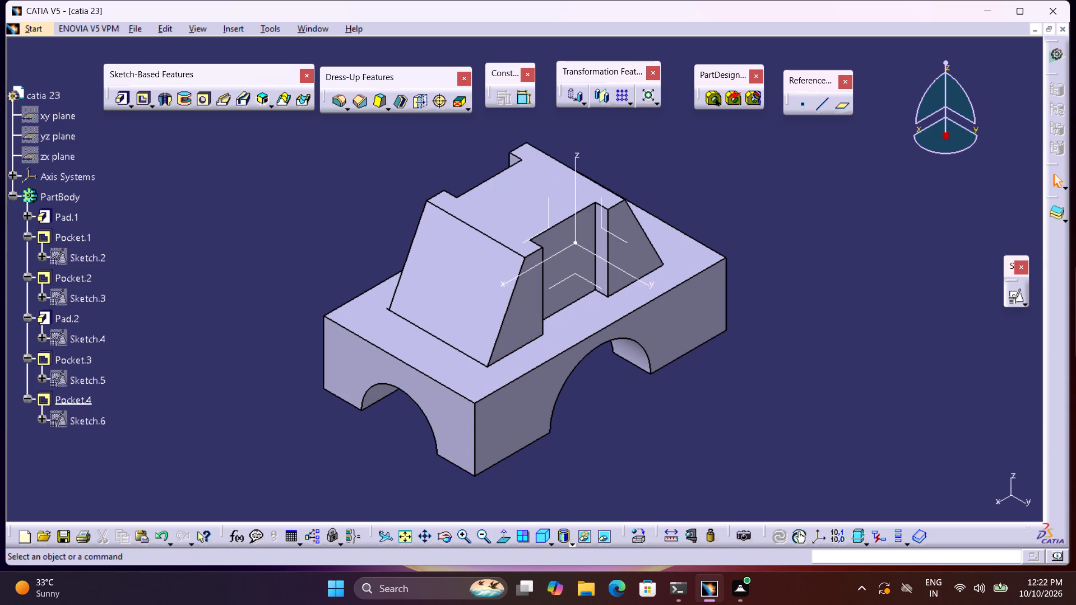
# Create a positioned sketch on the upper block's side face between the sloped end and the notch.
pyautogui.click(1017, 293)
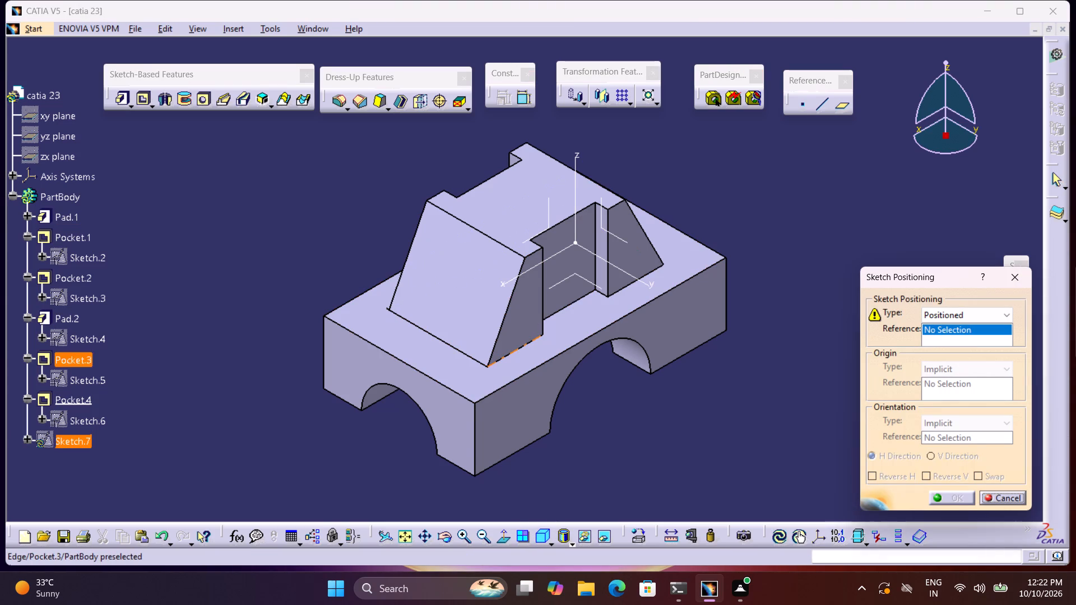
pyautogui.click(523, 324)
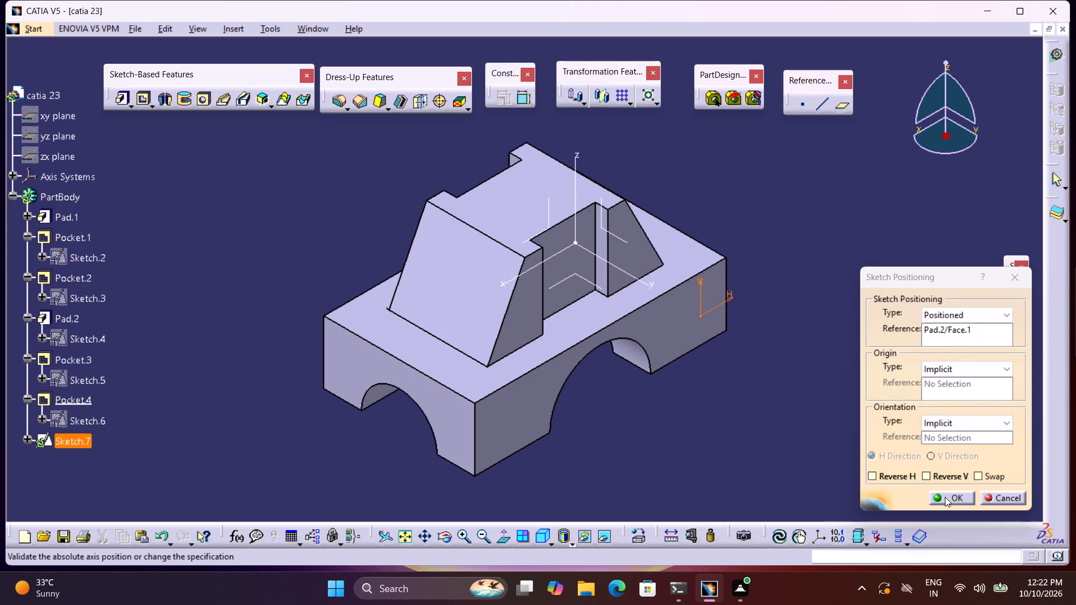
pyautogui.click(945, 497)
# Project the outline of the side face between the slope and the notch into the sketch.
pyautogui.moveTo(470, 366); pyautogui.dragTo(512, 413, button='middle')
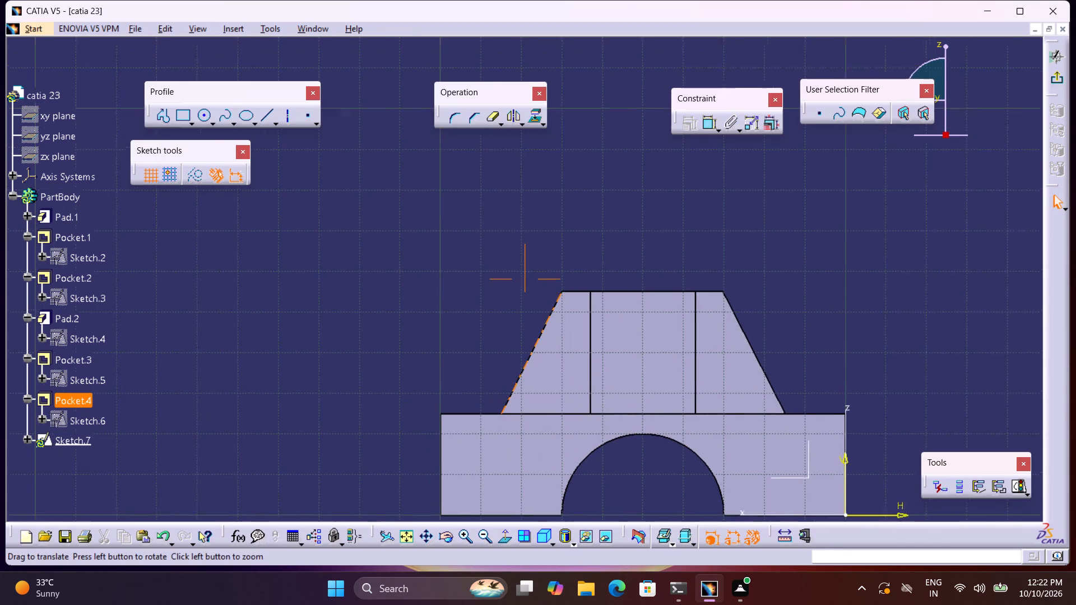
pyautogui.moveTo(512, 413); pyautogui.dragTo(508, 339, button='middle')
pyautogui.rightClick(517, 420)
pyautogui.middleClick(508, 338)
pyautogui.moveTo(610, 421); pyautogui.dragTo(626, 341, button='middle')
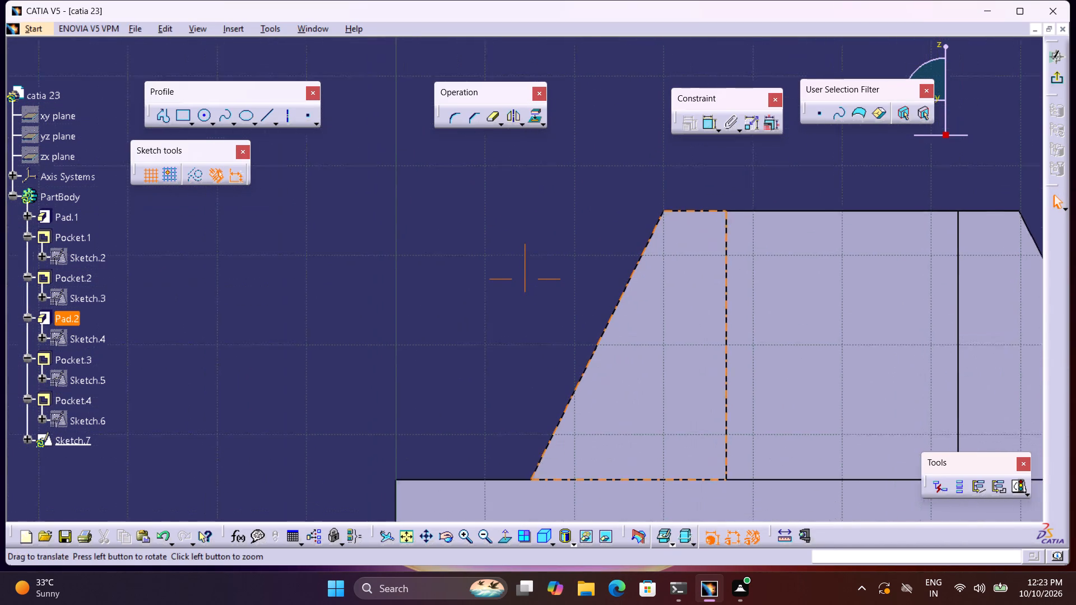
pyautogui.moveTo(626, 341); pyautogui.dragTo(638, 296, button='middle')
pyautogui.moveTo(607, 389); pyautogui.dragTo(633, 395, button='middle')
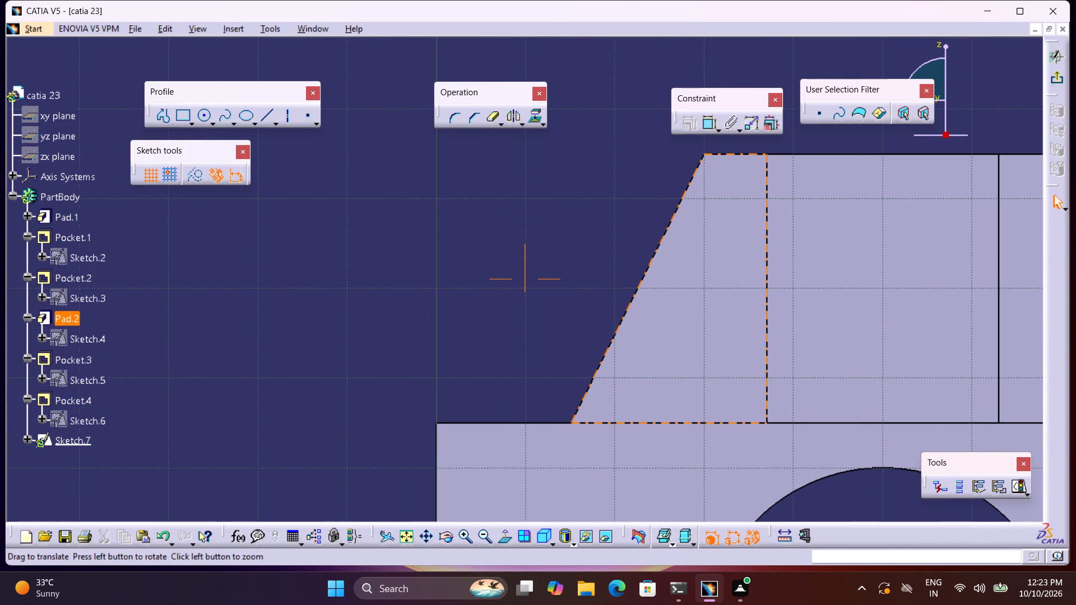
pyautogui.moveTo(633, 395); pyautogui.dragTo(629, 350, button='middle')
pyautogui.rightClick(633, 395)
pyautogui.moveTo(697, 299); pyautogui.dragTo(614, 389, button='middle')
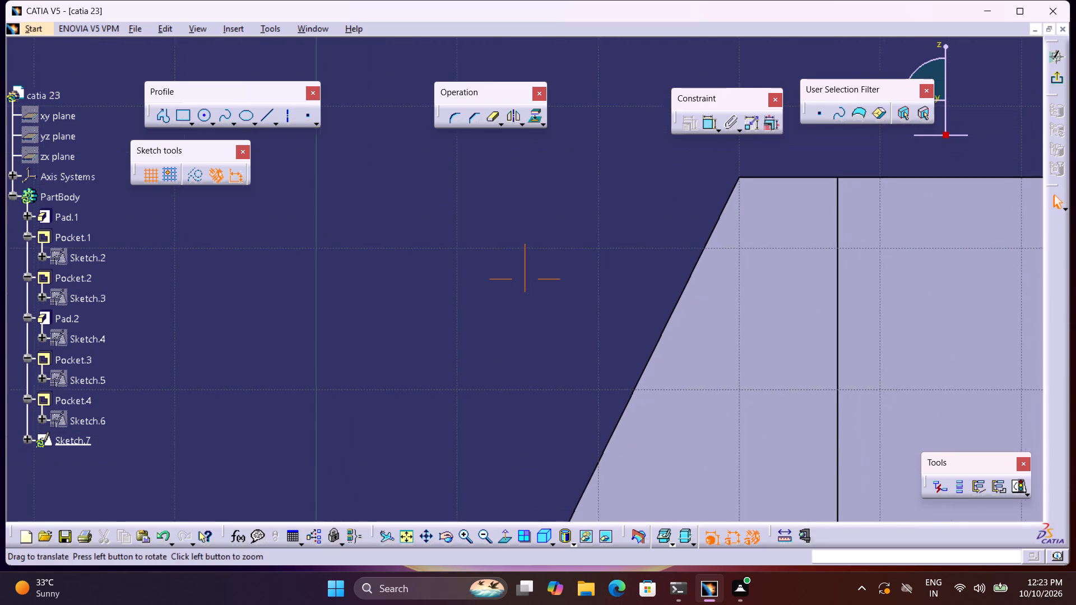
pyautogui.moveTo(614, 389); pyautogui.dragTo(619, 392, button='middle')
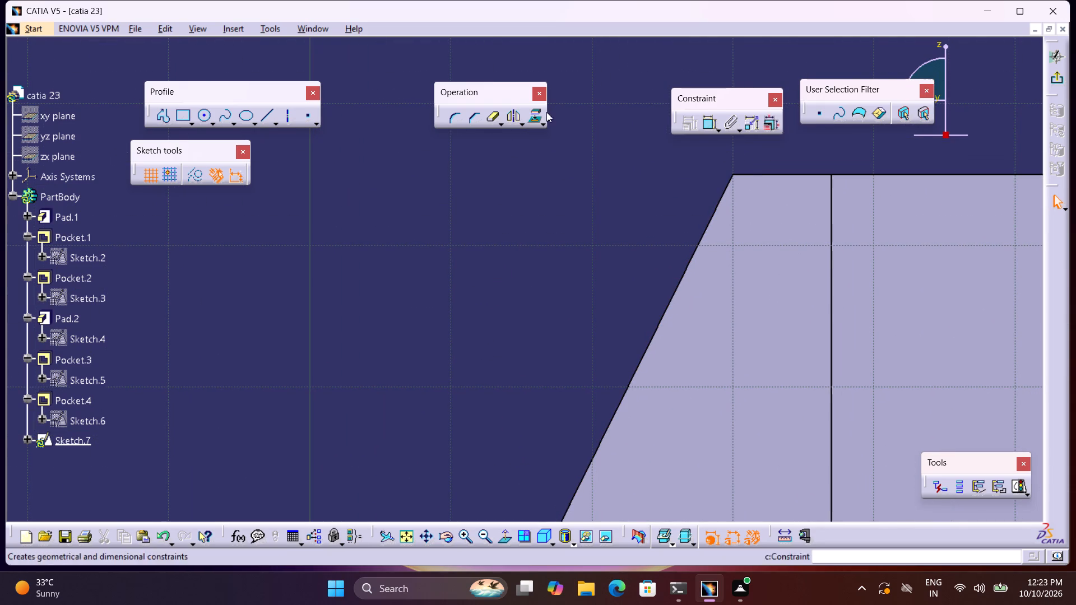
pyautogui.click(537, 111)
pyautogui.click(732, 276)
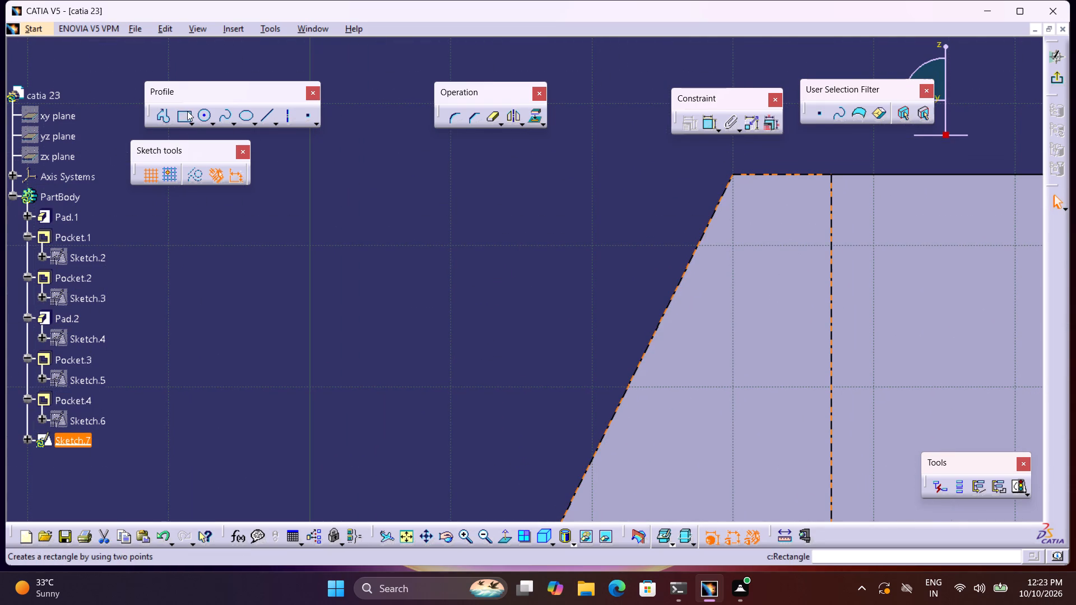
# Draw a closed triangular profile along the block's slope, with a horizontal top edge about 22 mm long extending outward from the slope's top corner.
pyautogui.click(160, 117)
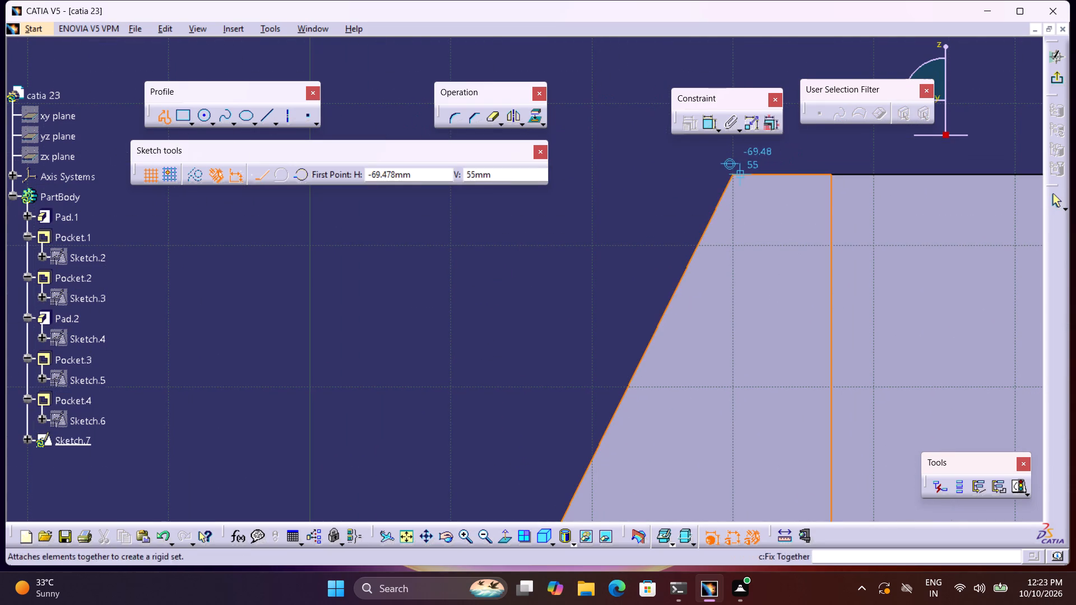
pyautogui.click(730, 175)
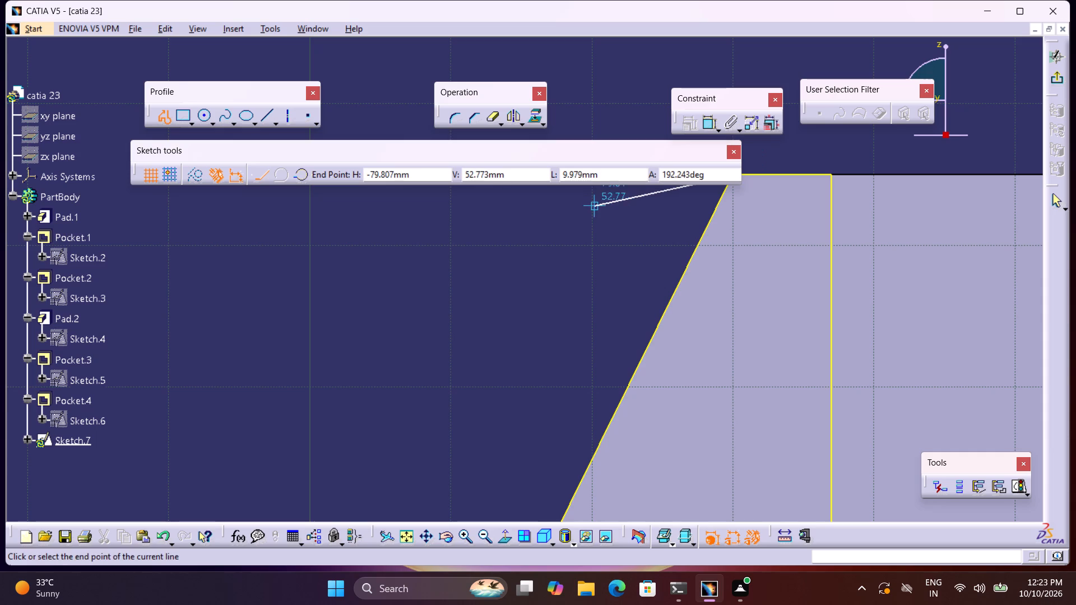
pyautogui.moveTo(599, 216); pyautogui.dragTo(596, 299, button='middle')
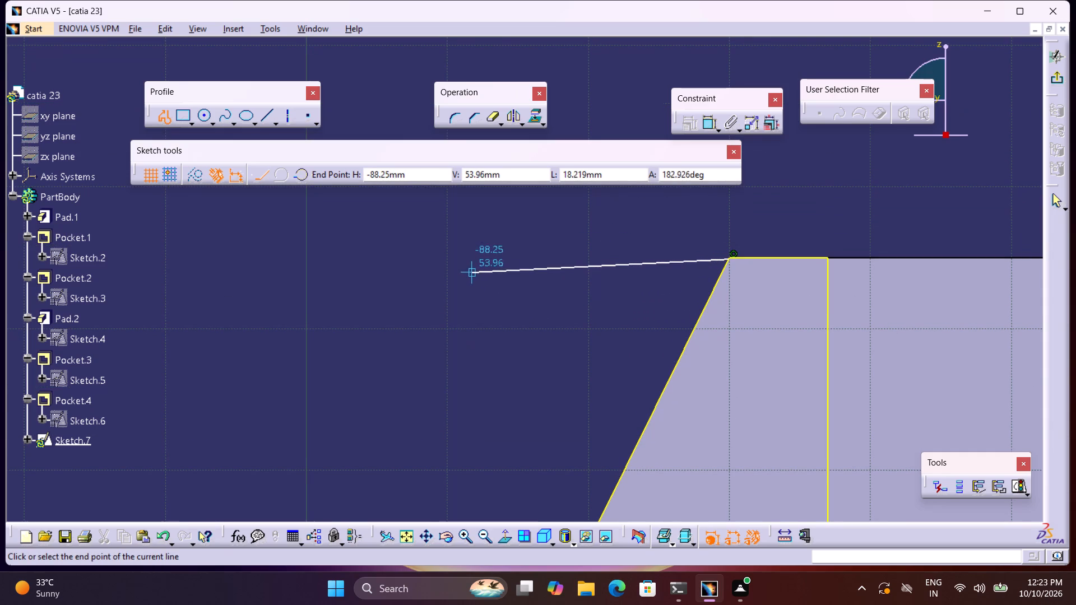
pyautogui.click(420, 260)
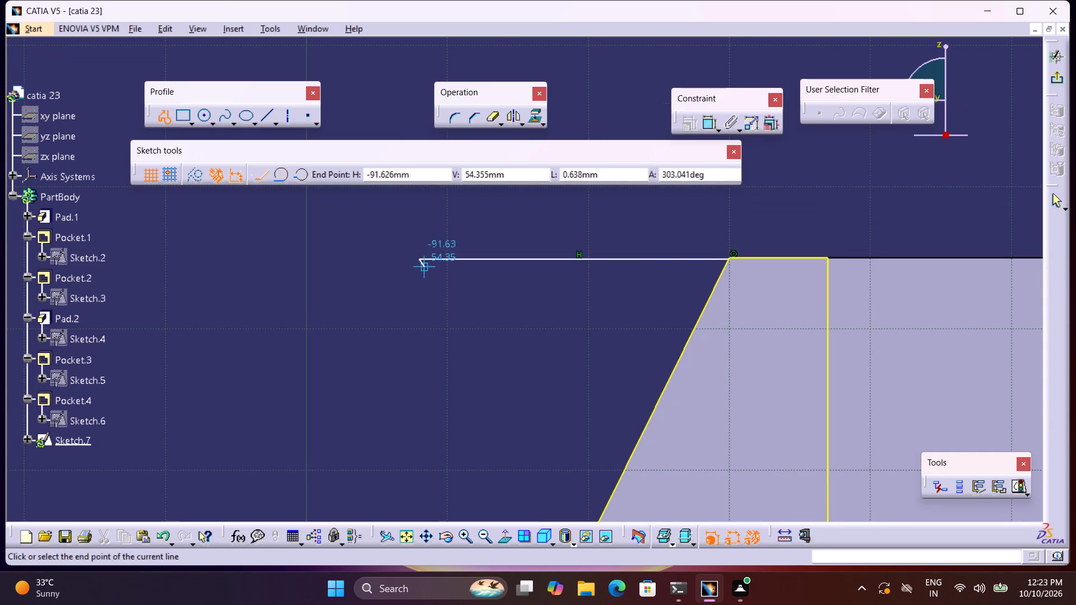
pyautogui.moveTo(425, 267); pyautogui.dragTo(424, 159, button='middle')
pyautogui.moveTo(473, 246); pyautogui.dragTo(474, 323, button='middle')
pyautogui.rightClick(473, 246)
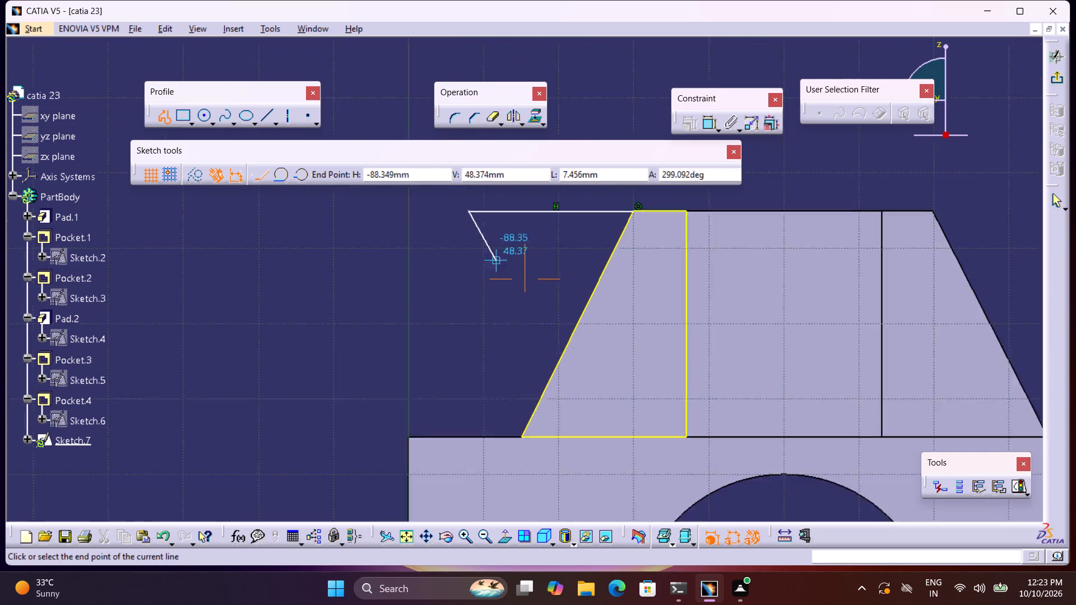
pyautogui.moveTo(474, 323); pyautogui.dragTo(469, 354, button='middle')
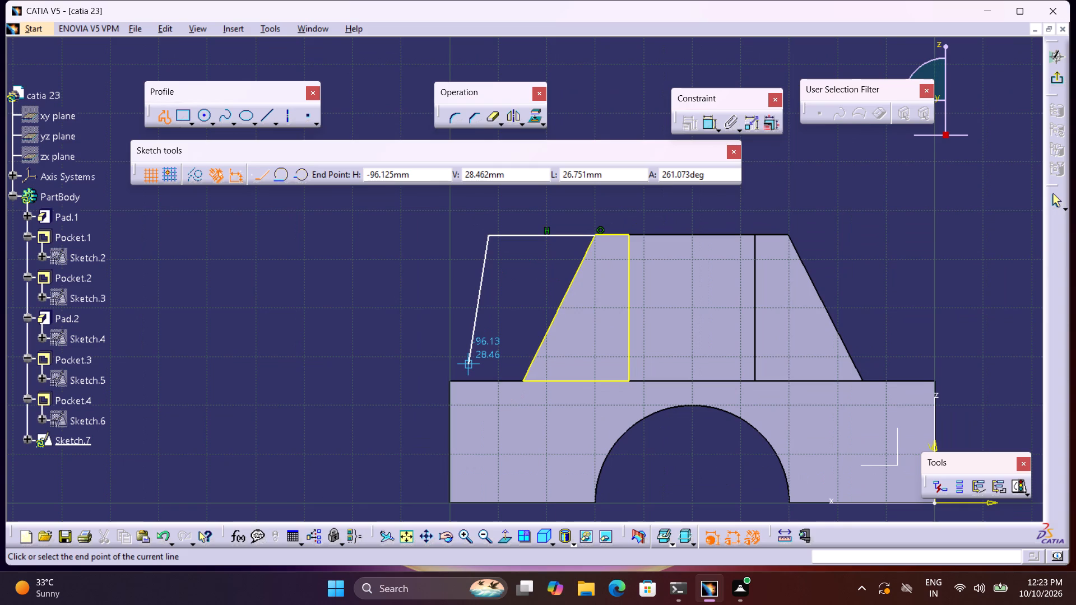
pyautogui.click(523, 378)
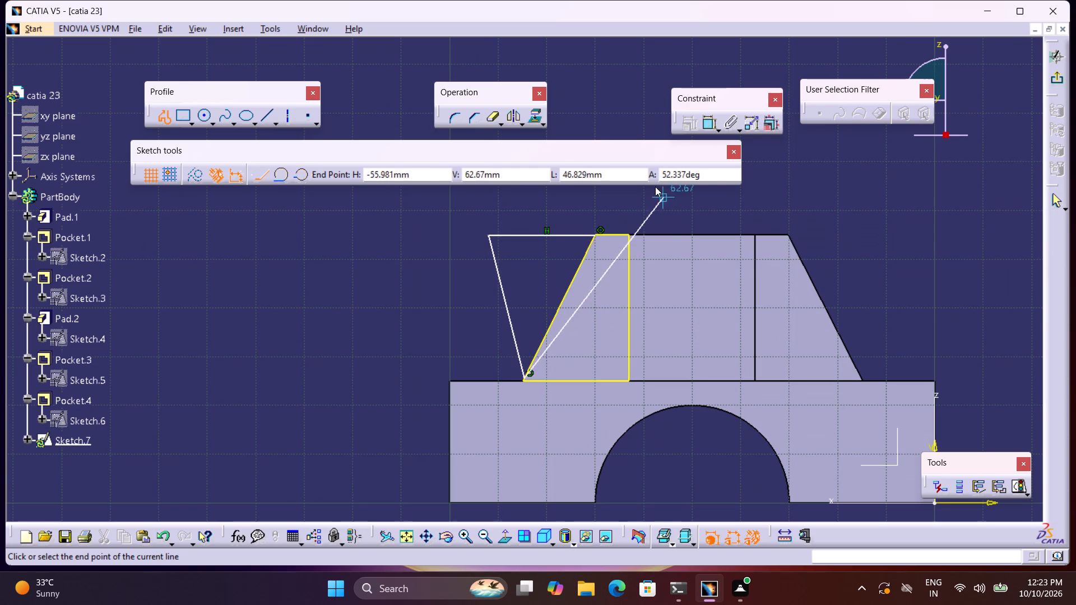
pyautogui.click(594, 235)
# Dimension the triangle's horizontal top edge and set its length to 15 mm.
pyautogui.click(707, 123)
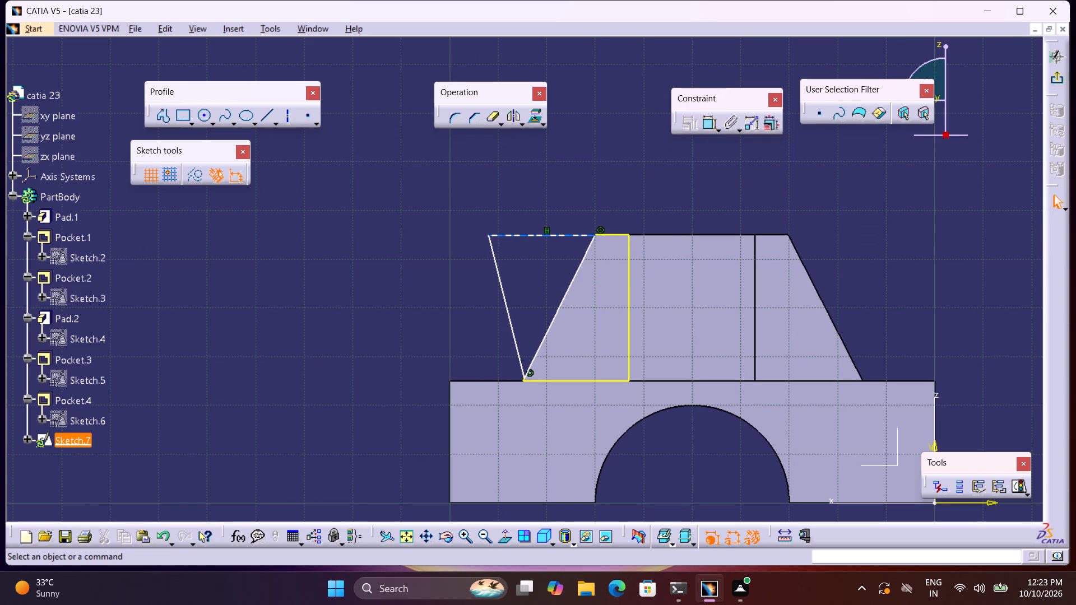
pyautogui.click(559, 236)
pyautogui.click(570, 197)
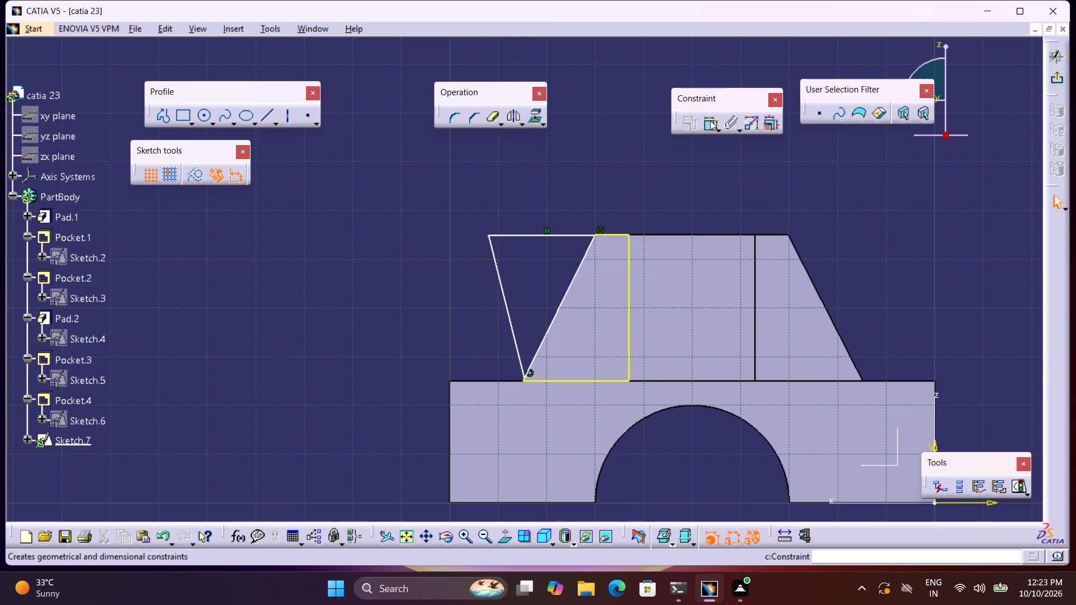
pyautogui.click(710, 120)
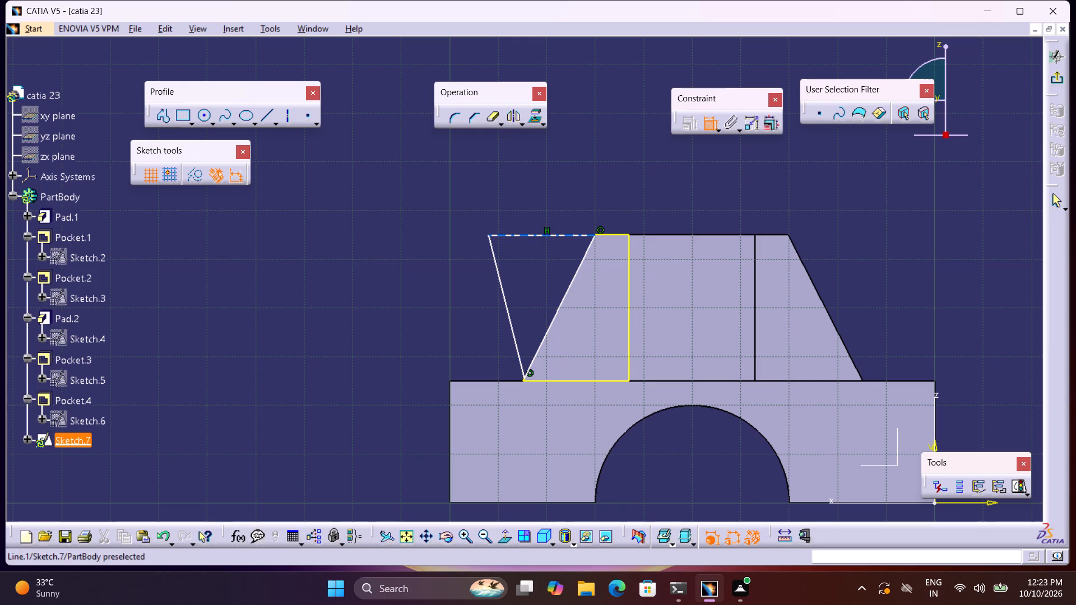
pyautogui.click(578, 234)
pyautogui.tripleClick(573, 211)
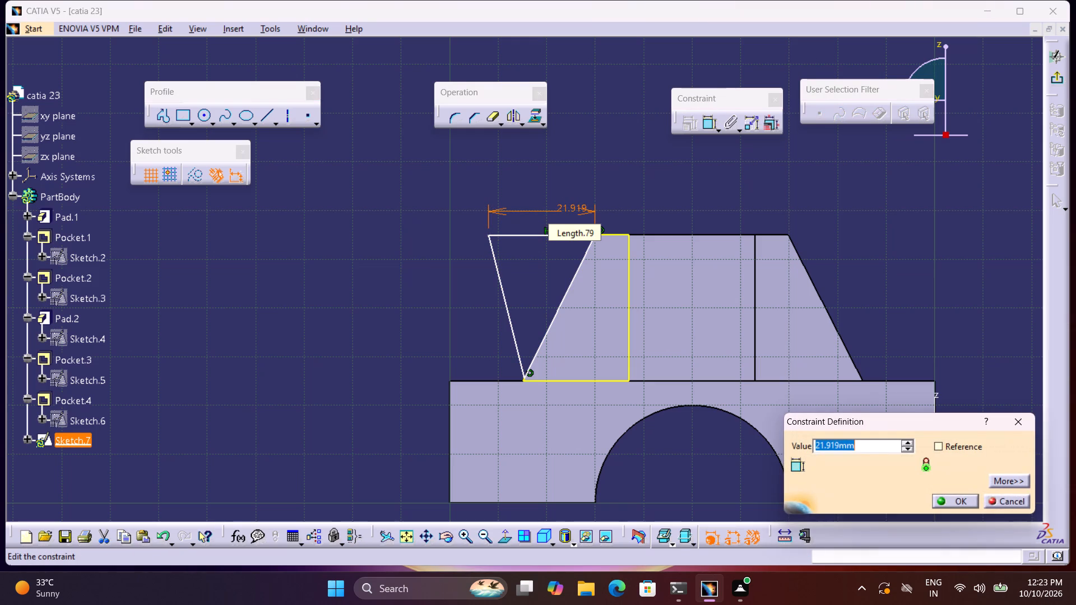
pyautogui.write('15')
pyautogui.press('Return')
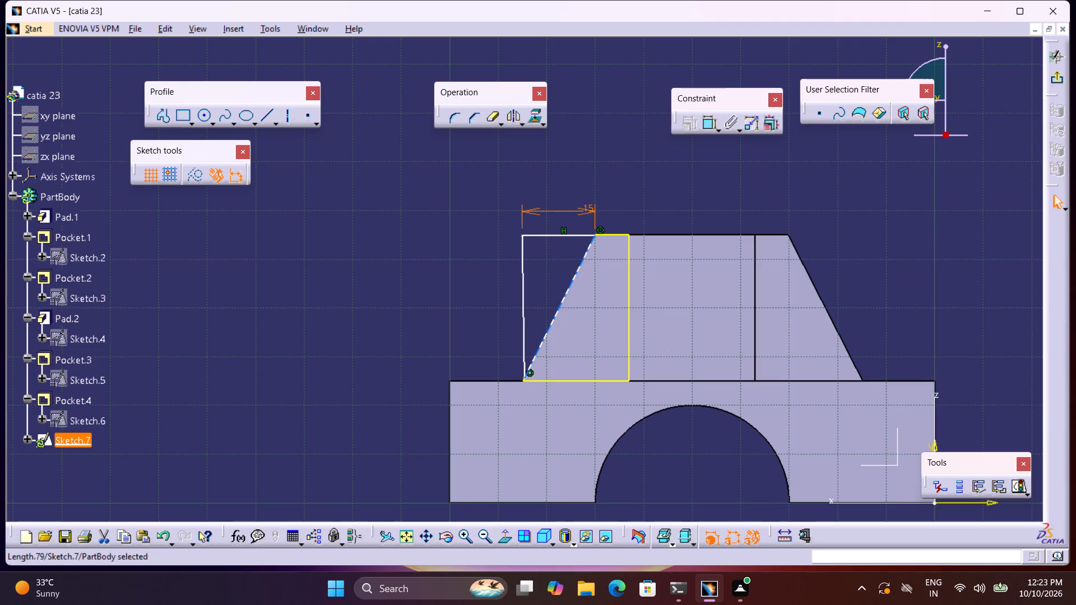
# Delete the projected side-face outline from the sketch.
pyautogui.click(629, 239)
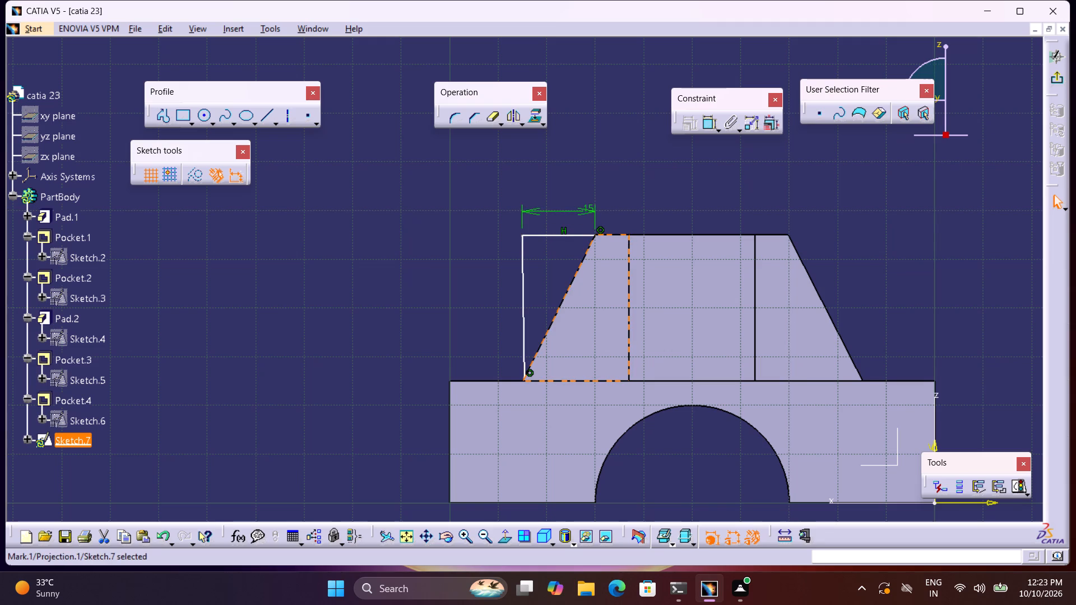
pyautogui.press('Delete')
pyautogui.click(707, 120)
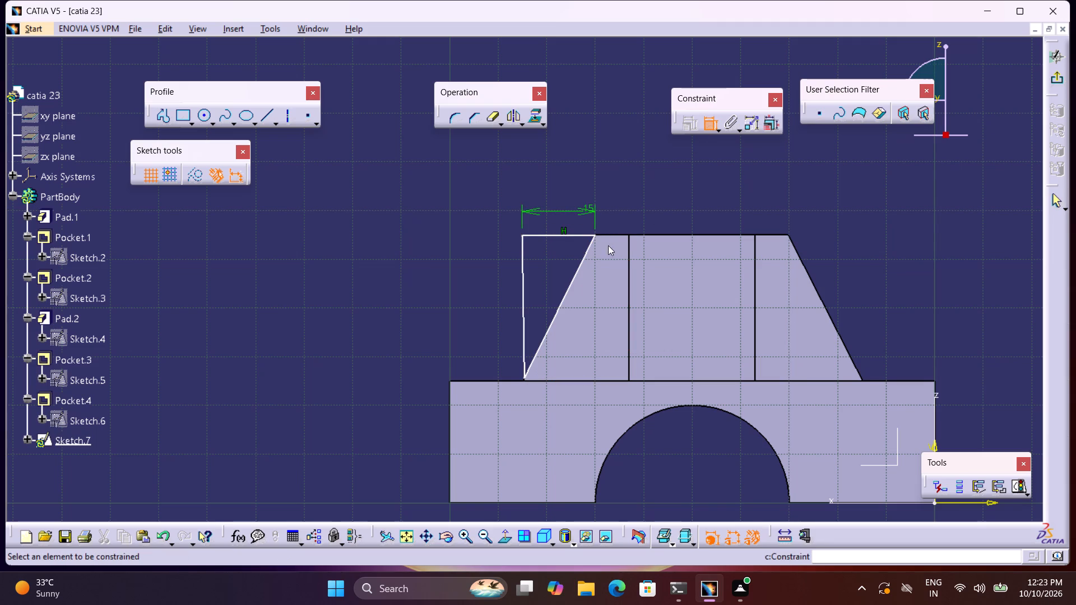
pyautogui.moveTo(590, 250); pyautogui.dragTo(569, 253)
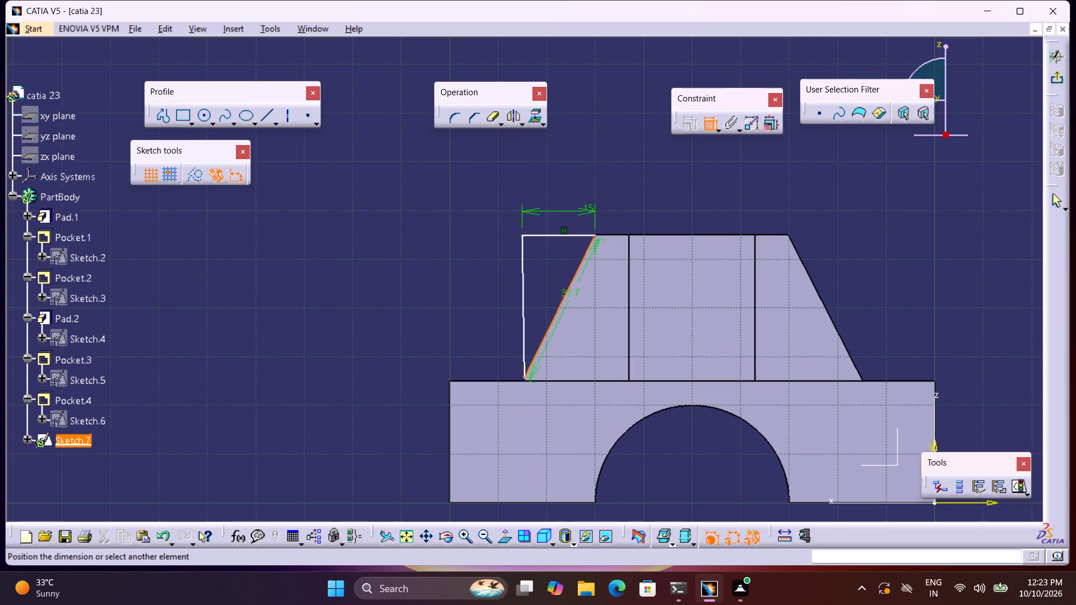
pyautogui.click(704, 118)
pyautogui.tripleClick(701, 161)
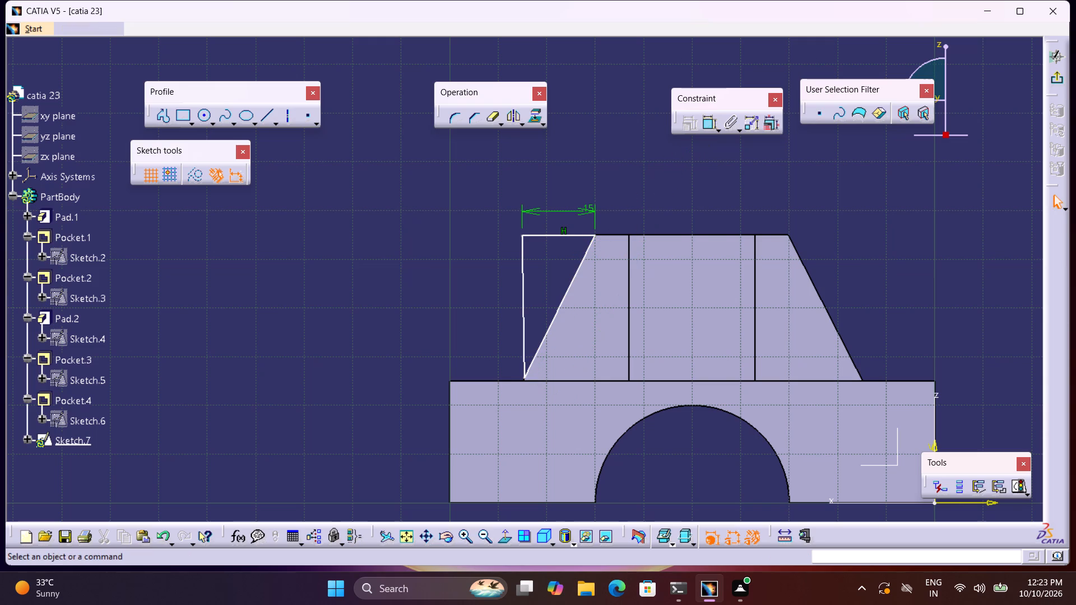
# Shift the triangle's top edge slightly outward so its sloped side separates from the block's sloped edge.
pyautogui.moveTo(633, 291); pyautogui.dragTo(595, 182, button='middle')
pyautogui.rightClick(632, 291)
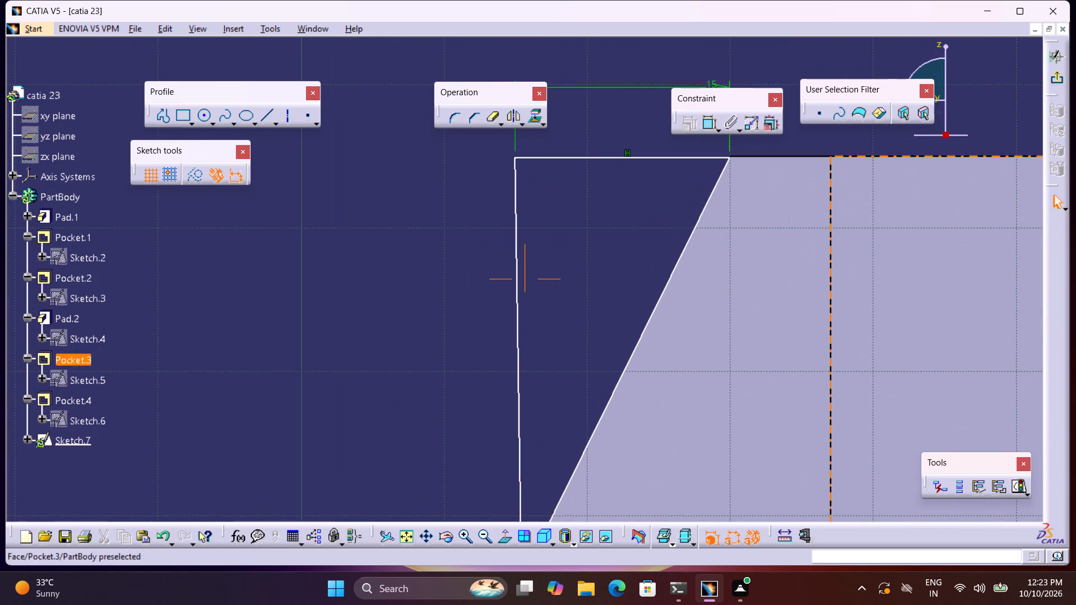
pyautogui.moveTo(614, 156); pyautogui.dragTo(603, 158)
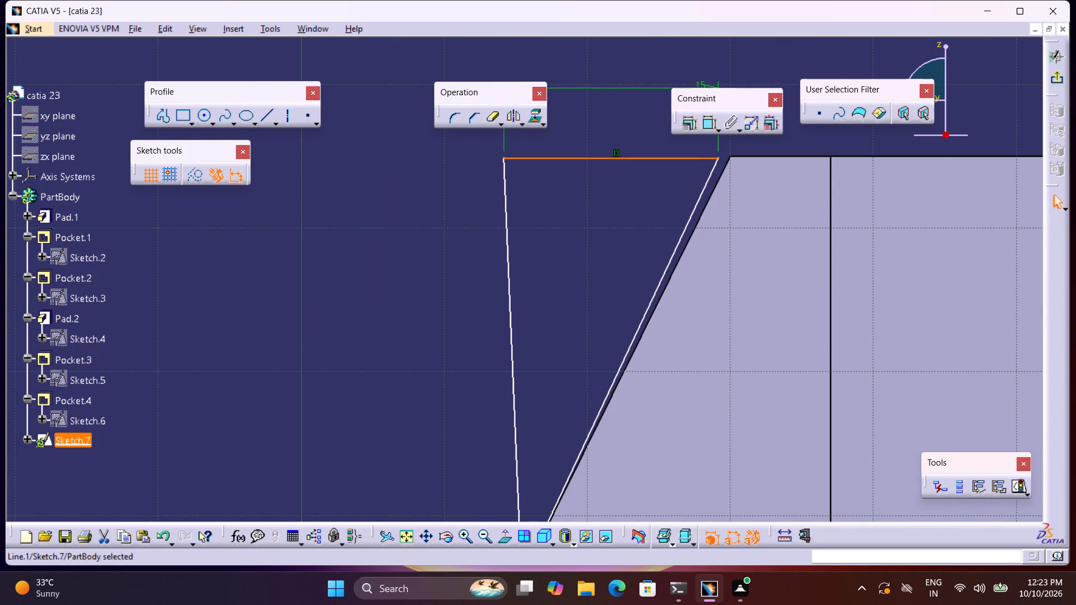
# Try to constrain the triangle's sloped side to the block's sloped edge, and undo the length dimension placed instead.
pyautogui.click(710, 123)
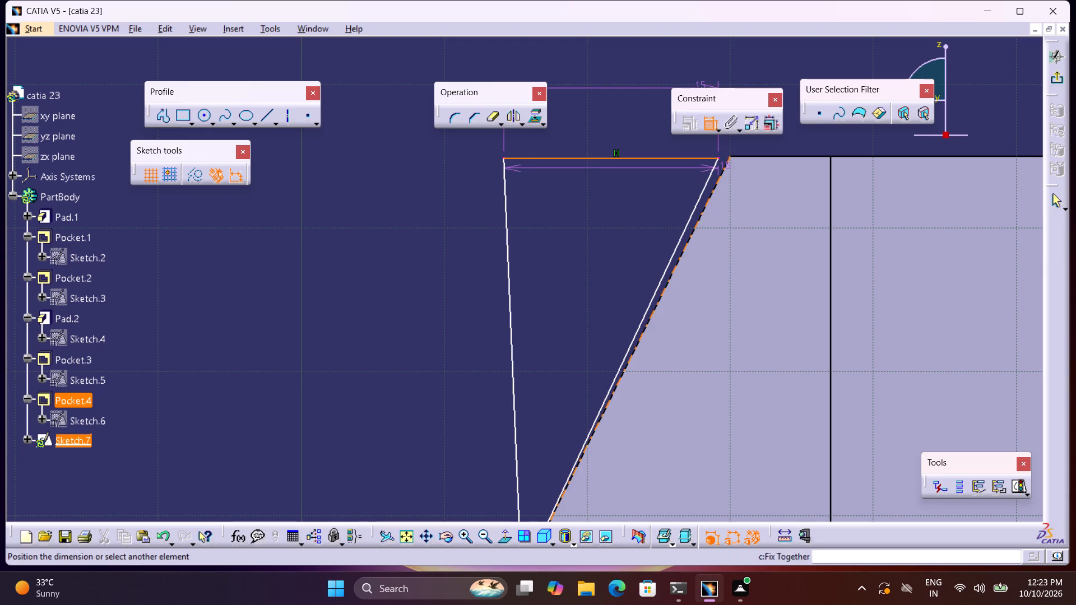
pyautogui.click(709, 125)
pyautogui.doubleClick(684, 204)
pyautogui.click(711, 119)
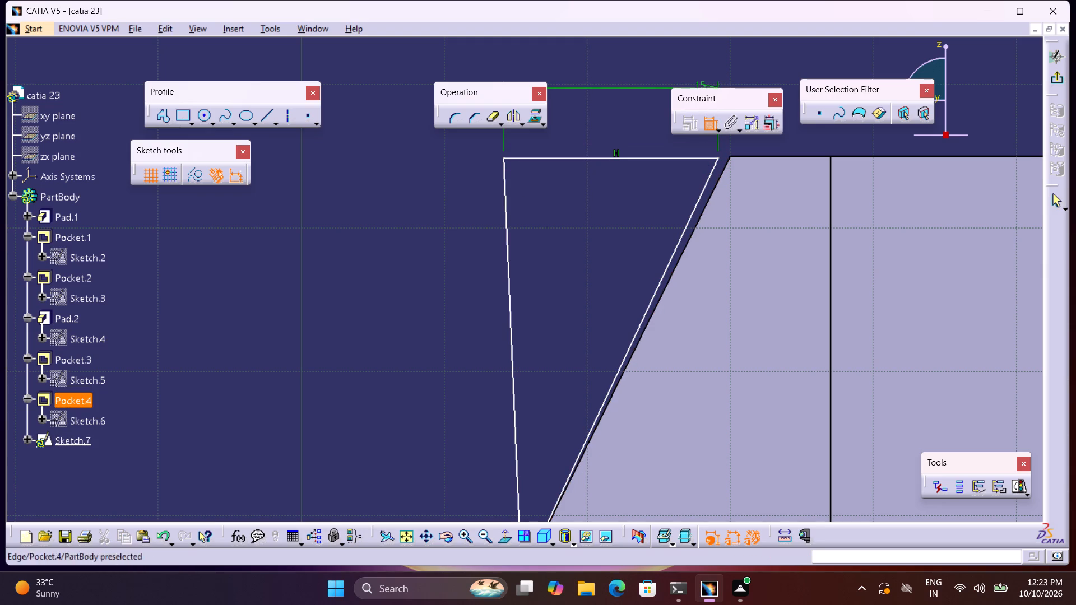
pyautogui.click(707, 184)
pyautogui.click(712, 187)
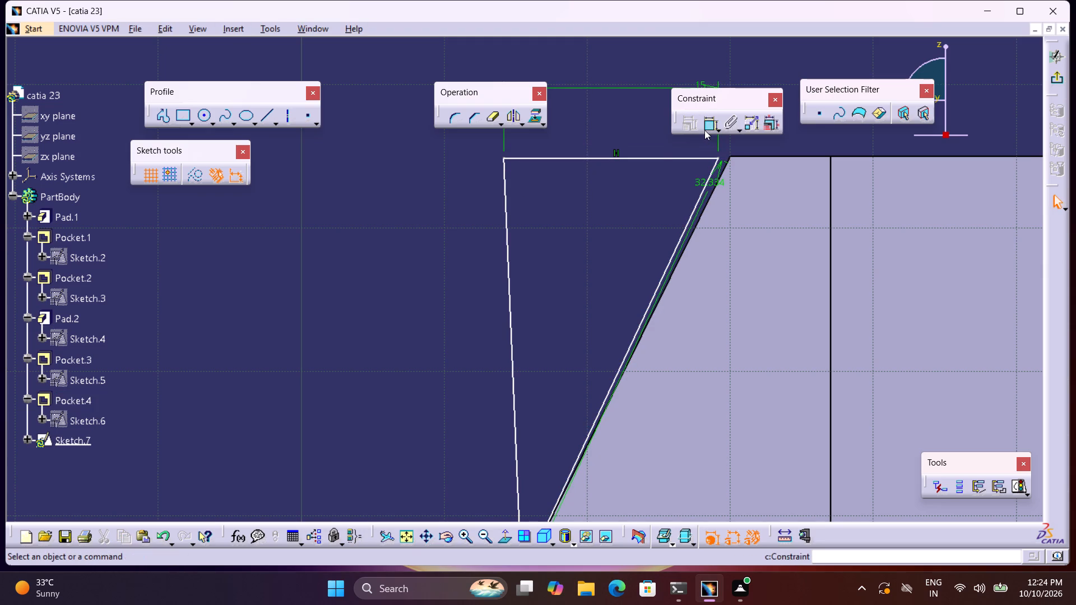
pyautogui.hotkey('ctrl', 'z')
# Constrain the triangle's sloped side to be coincident with the upper block's sloped edge.
pyautogui.click(711, 126)
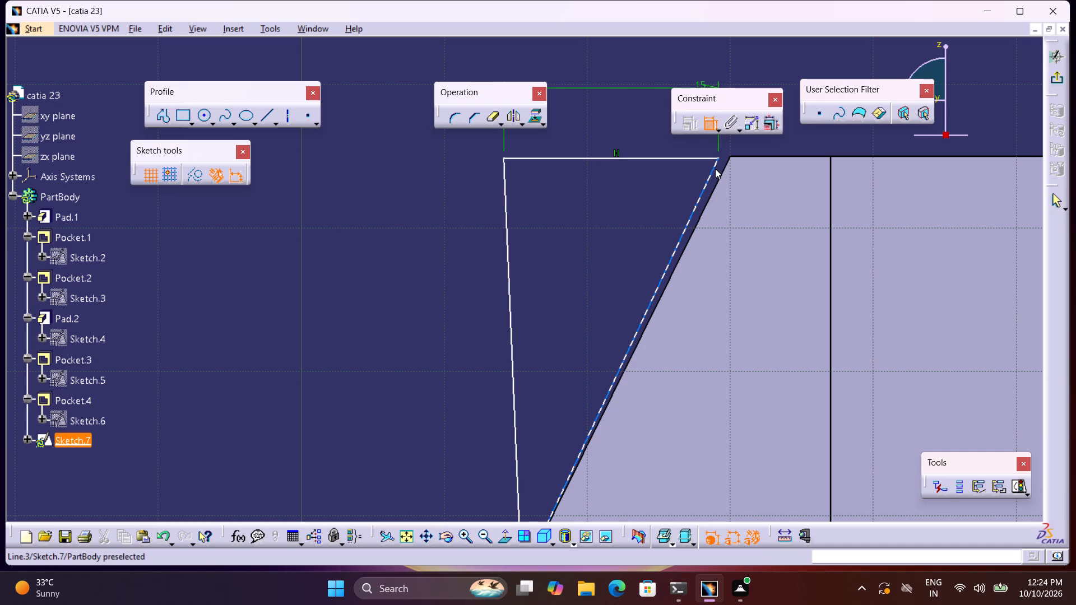
pyautogui.click(715, 169)
pyautogui.click(721, 174)
pyautogui.rightClick(721, 174)
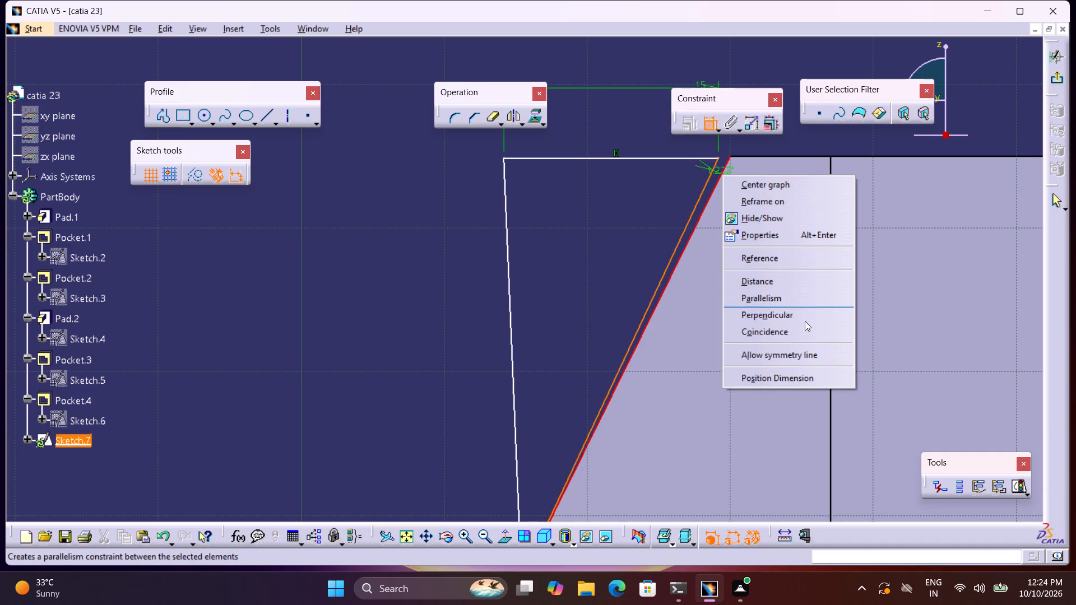
pyautogui.click(806, 330)
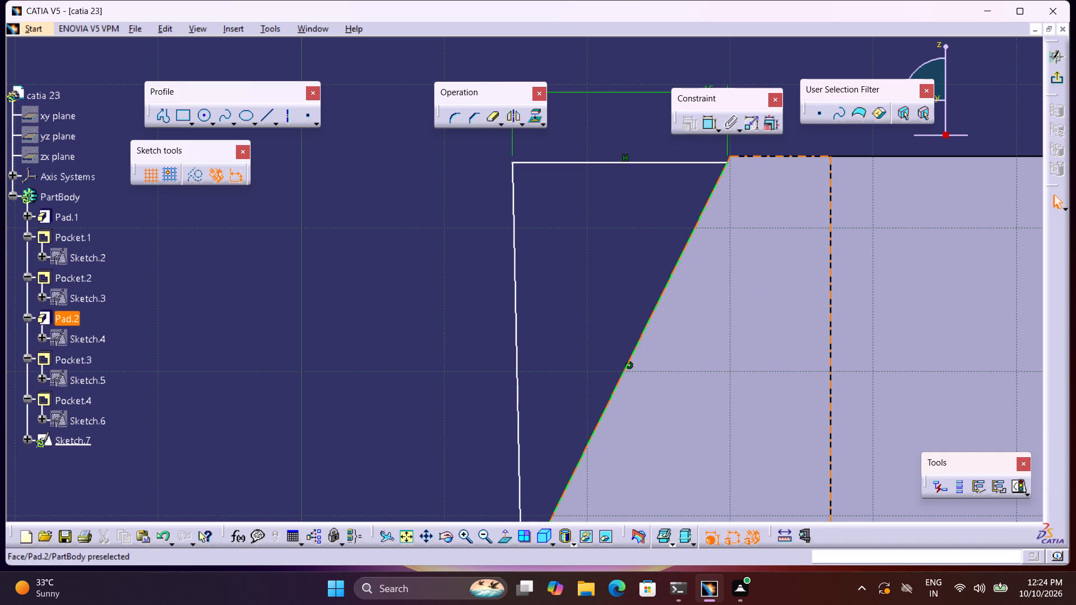
# Dimension the triangle's outer upright side and set its length to 30 mm.
pyautogui.moveTo(742, 255); pyautogui.dragTo(749, 97, button='middle')
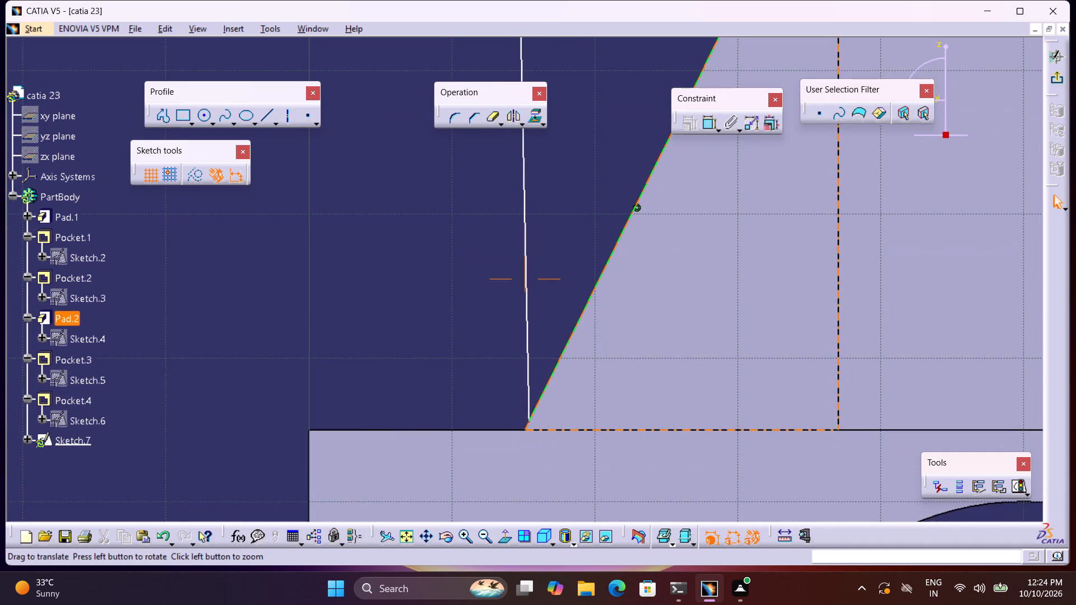
pyautogui.moveTo(749, 97); pyautogui.dragTo(743, 389, button='middle')
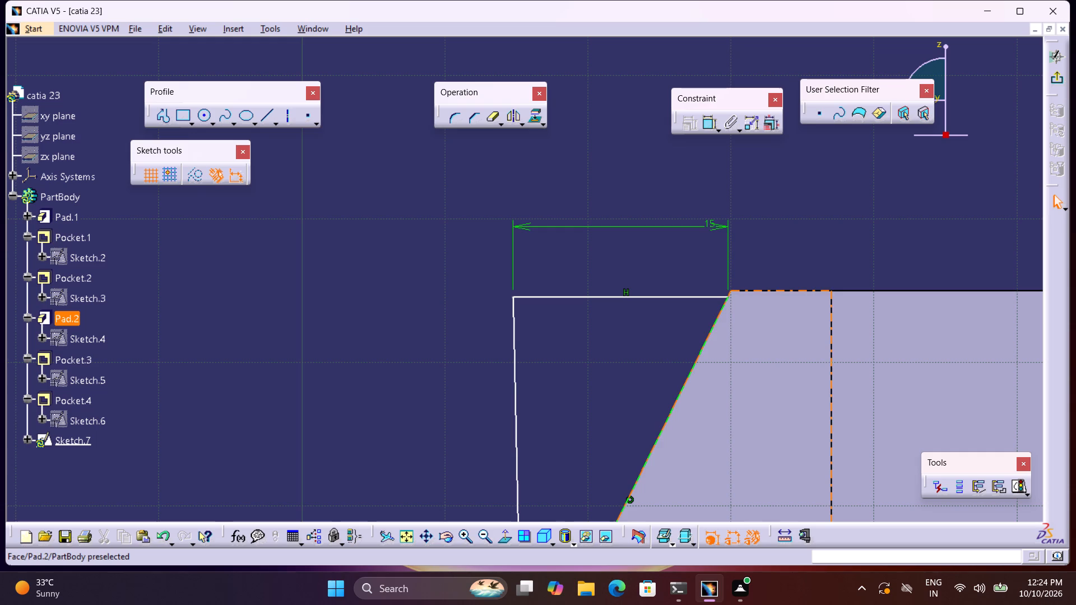
pyautogui.moveTo(709, 125); pyautogui.dragTo(709, 132)
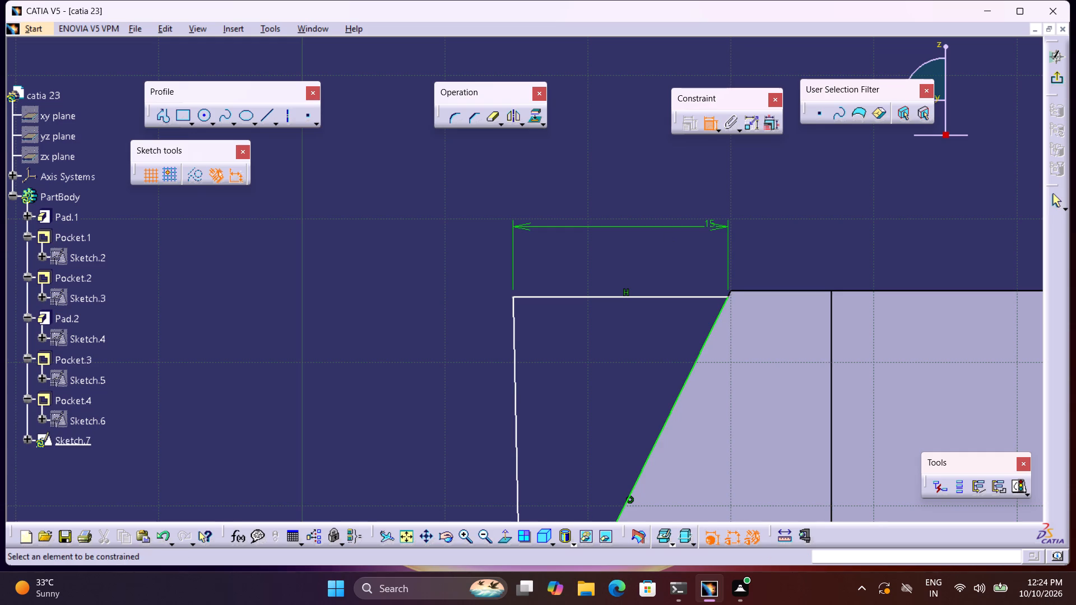
pyautogui.click(518, 467)
pyautogui.click(477, 452)
pyautogui.doubleClick(483, 453)
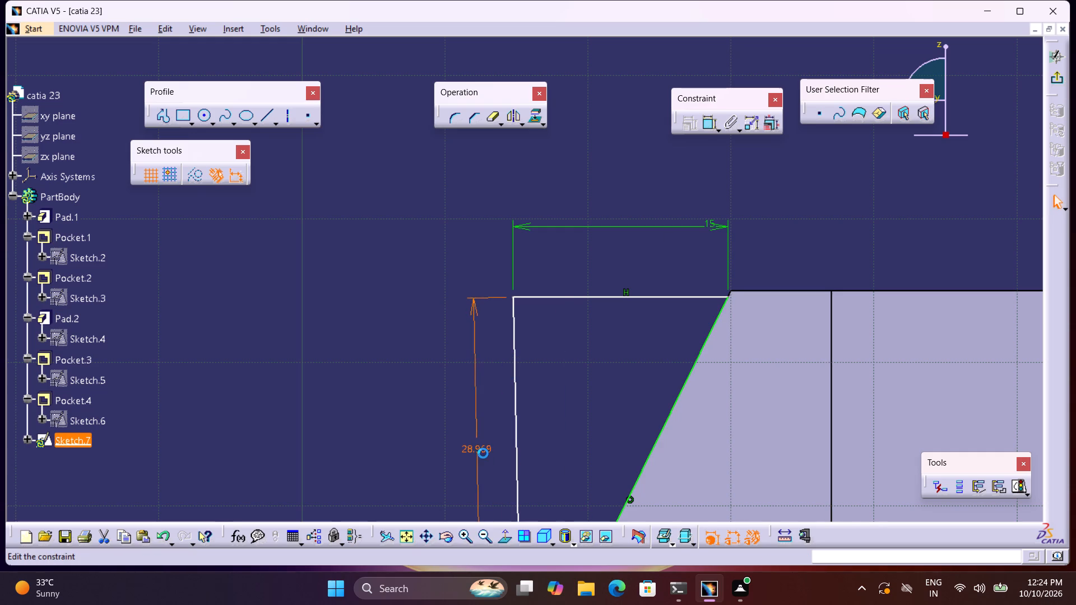
pyautogui.press('3')
pyautogui.press('0')
pyautogui.press('Return')
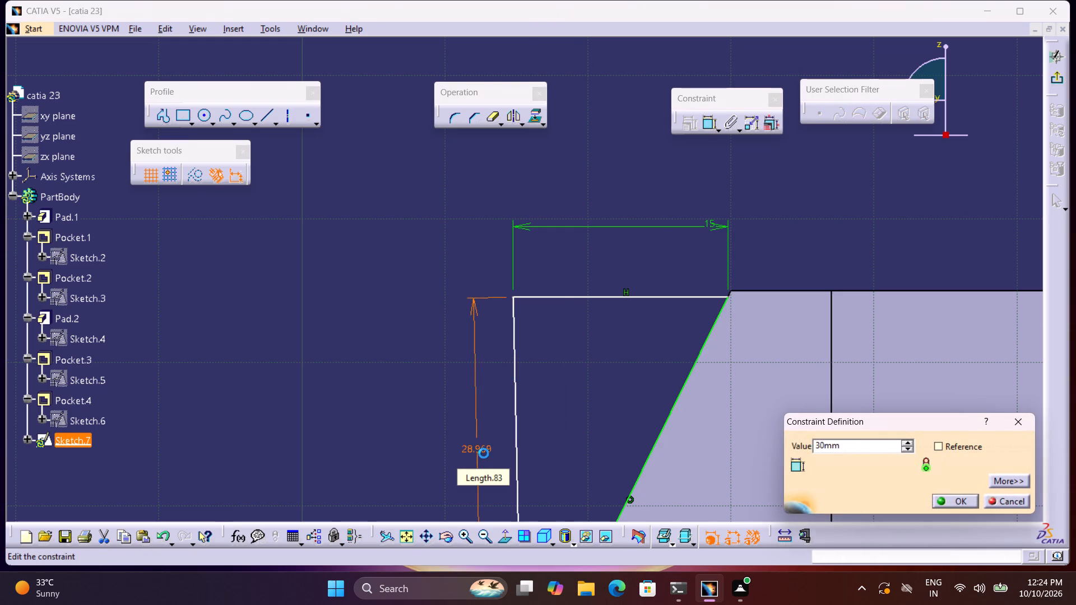
# Move the triangle's top edge up level with the upper block's top edge, and check that its lower corner meets the base's top.
pyautogui.moveTo(581, 458); pyautogui.dragTo(617, 170, button='middle')
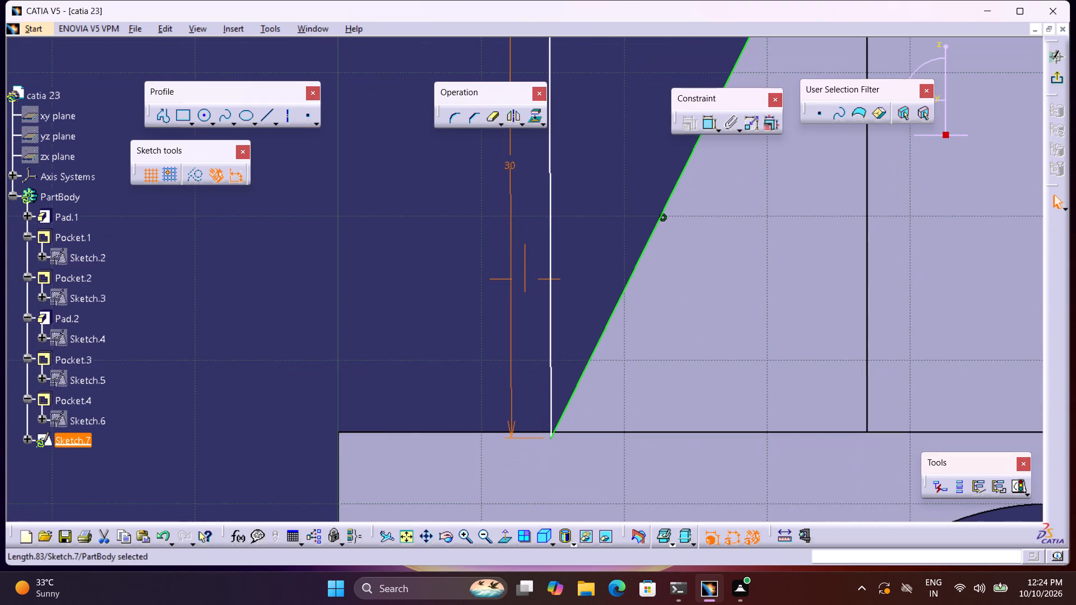
pyautogui.moveTo(617, 170); pyautogui.dragTo(568, 392, button='middle')
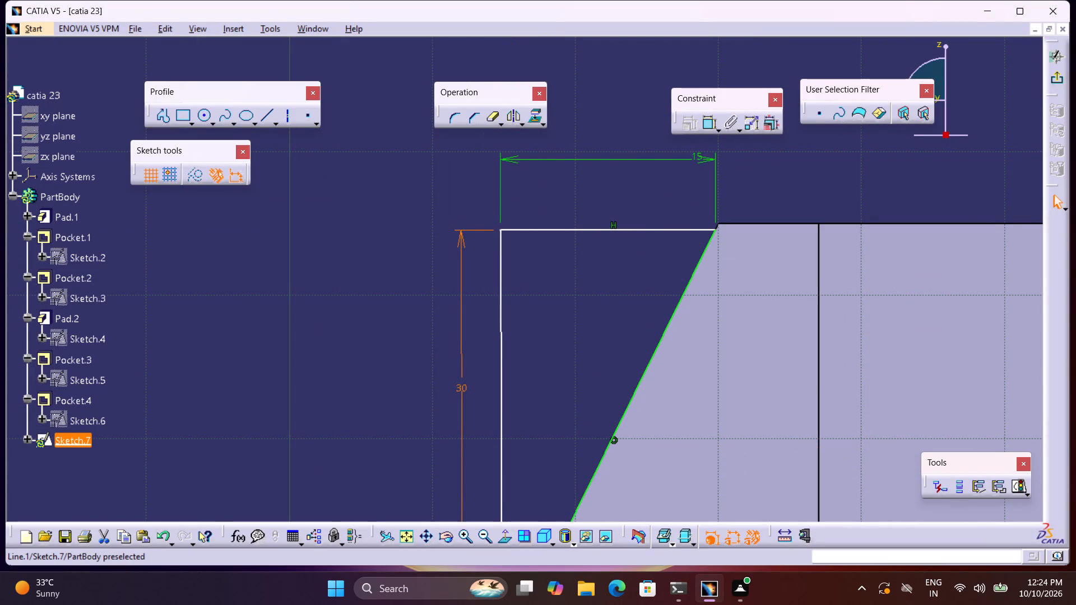
pyautogui.click(704, 229)
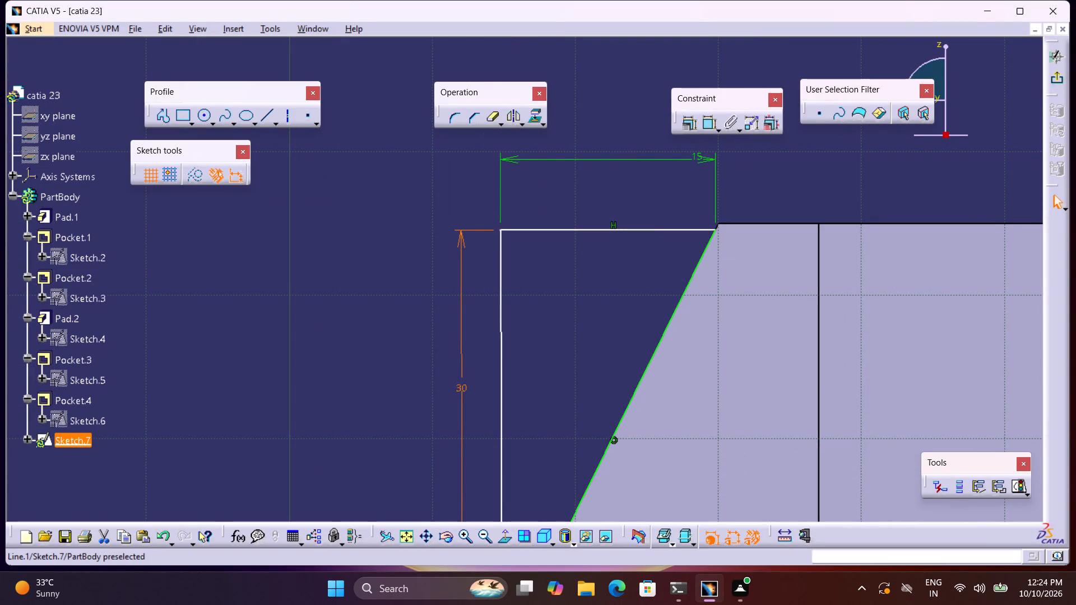
pyautogui.click(705, 225)
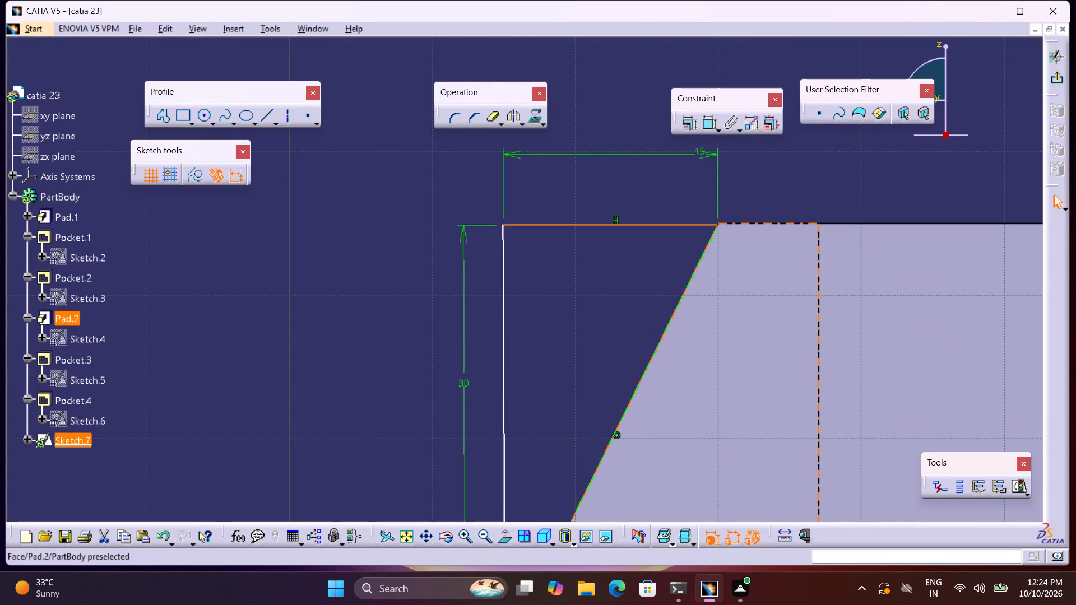
pyautogui.moveTo(688, 517); pyautogui.dragTo(642, 446, button='middle')
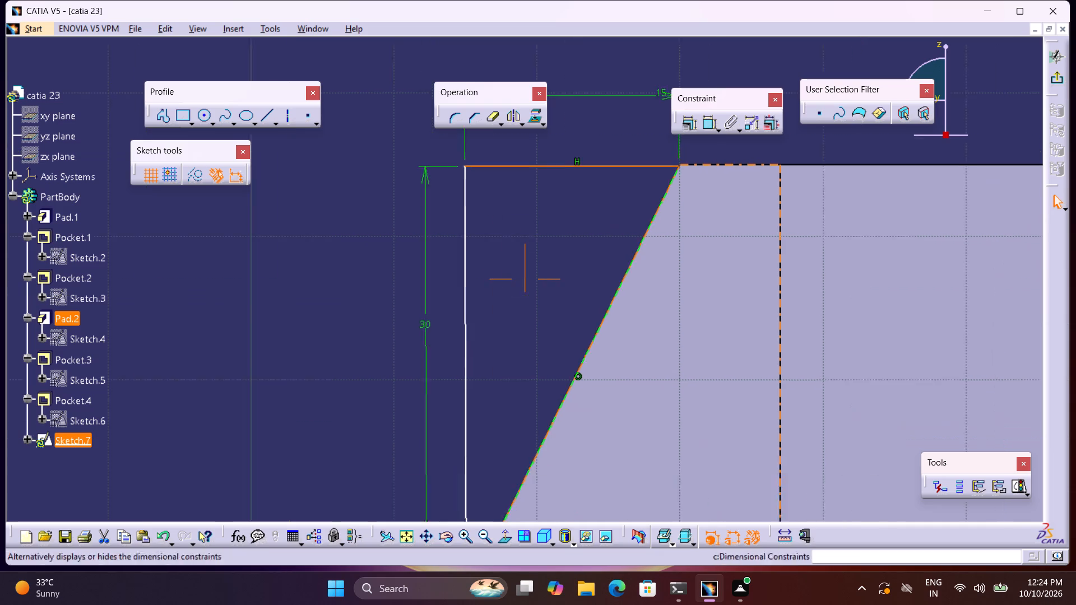
pyautogui.moveTo(642, 446); pyautogui.dragTo(657, 350, button='middle')
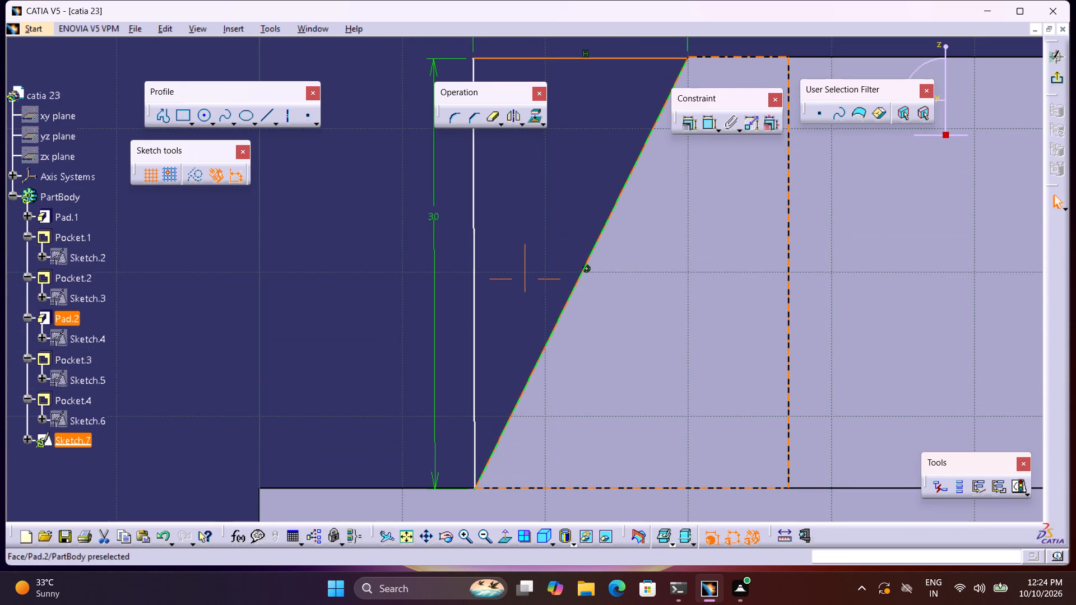
# Draw a vertical line about 8 mm long on the grid line at the middle of the upper block.
pyautogui.moveTo(646, 339); pyautogui.dragTo(643, 392, button='middle')
pyautogui.rightClick(644, 338)
pyautogui.moveTo(783, 285); pyautogui.dragTo(641, 331, button='middle')
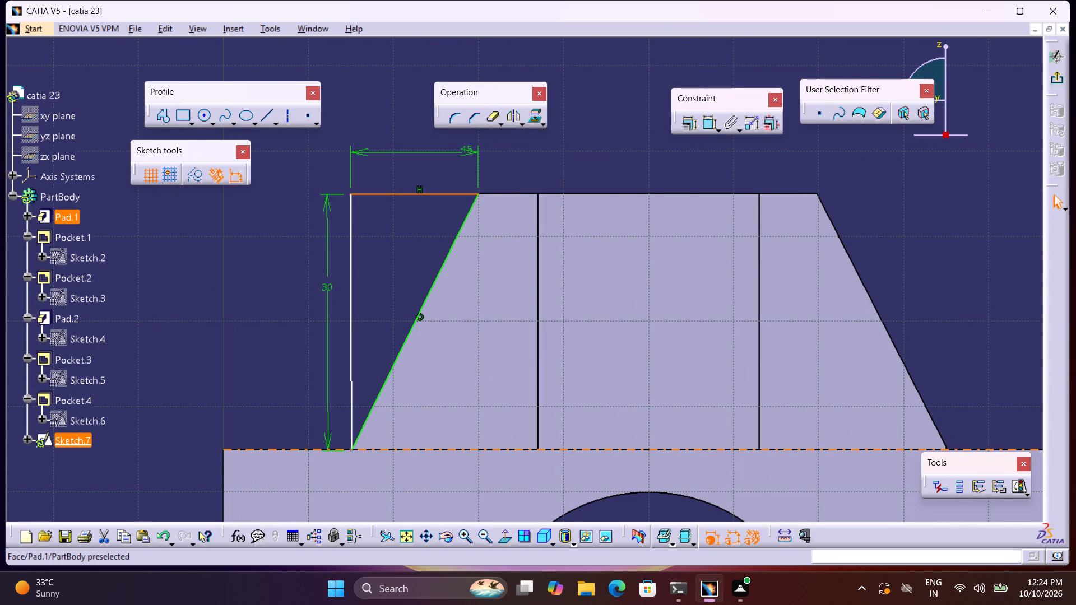
pyautogui.moveTo(730, 410); pyautogui.dragTo(581, 410, button='middle')
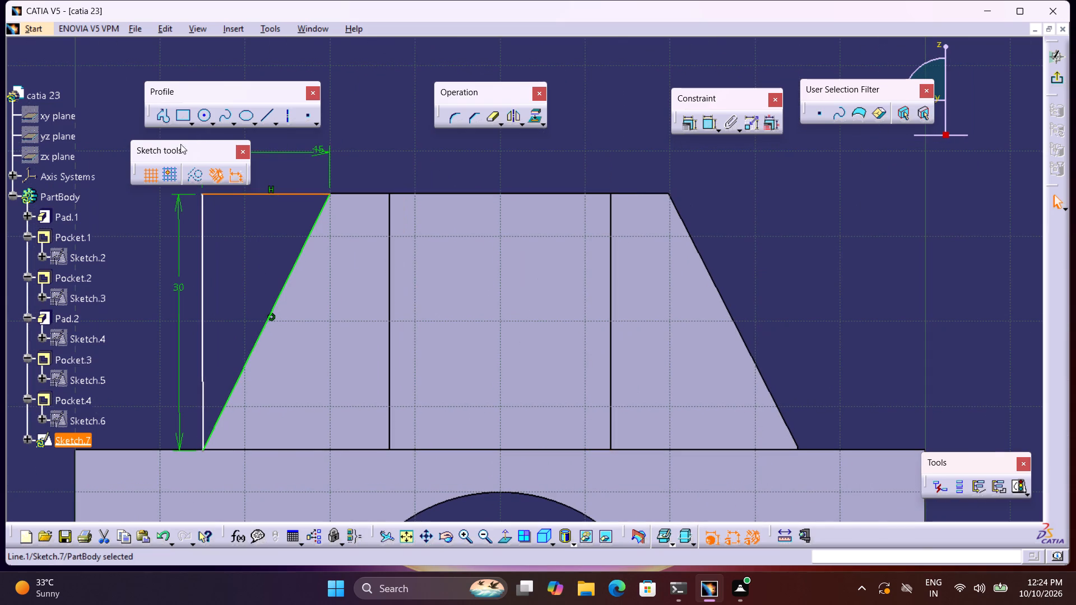
pyautogui.click(262, 109)
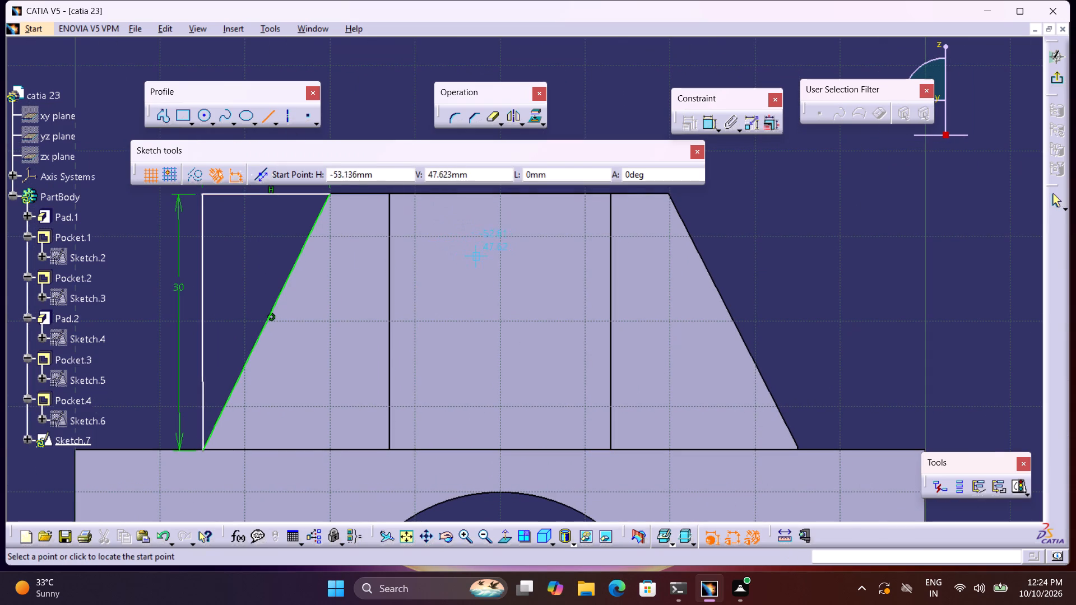
pyautogui.click(500, 257)
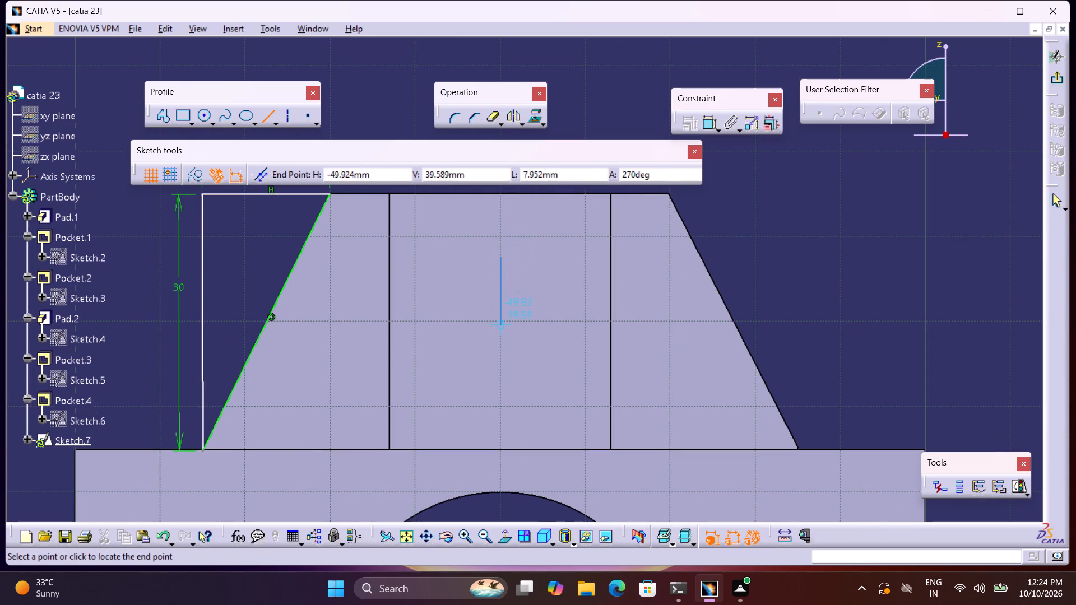
pyautogui.click(502, 327)
pyautogui.click(514, 151)
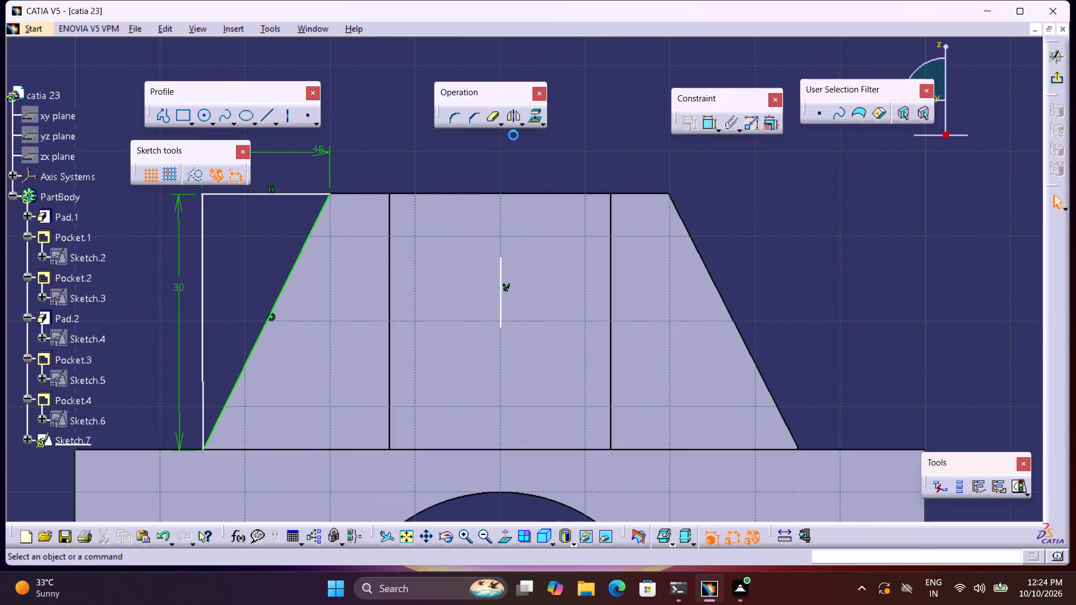
# Mirror the triangular profile about the vertical line to the upper block's opposite sloped end.
pyautogui.moveTo(268, 221); pyautogui.dragTo(264, 285, button='middle')
pyautogui.moveTo(133, 235); pyautogui.dragTo(137, 235)
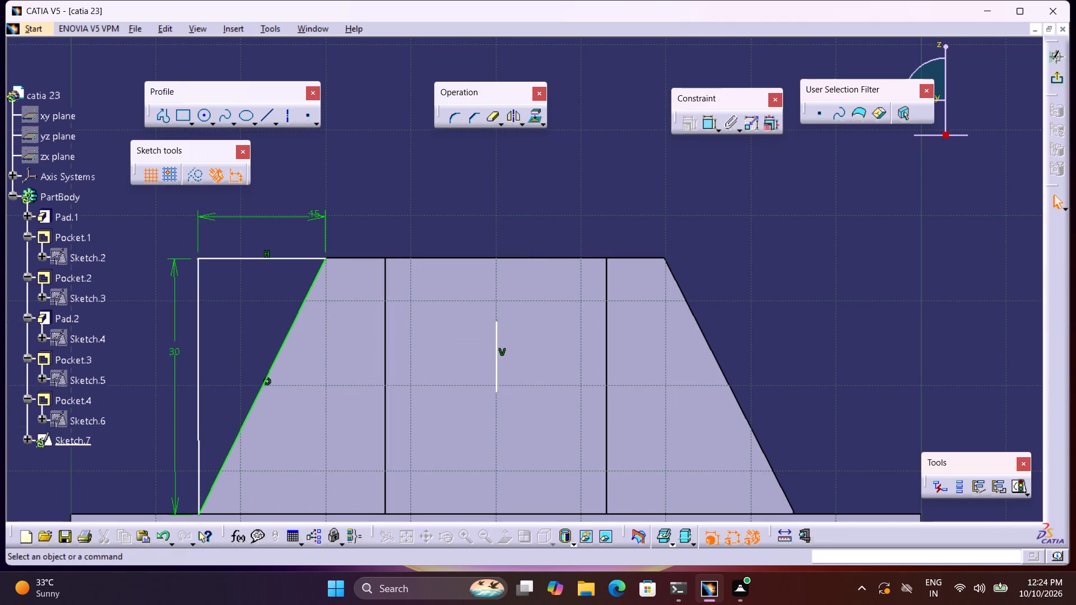
pyautogui.moveTo(137, 235); pyautogui.dragTo(156, 245)
pyautogui.moveTo(138, 216); pyautogui.dragTo(390, 519)
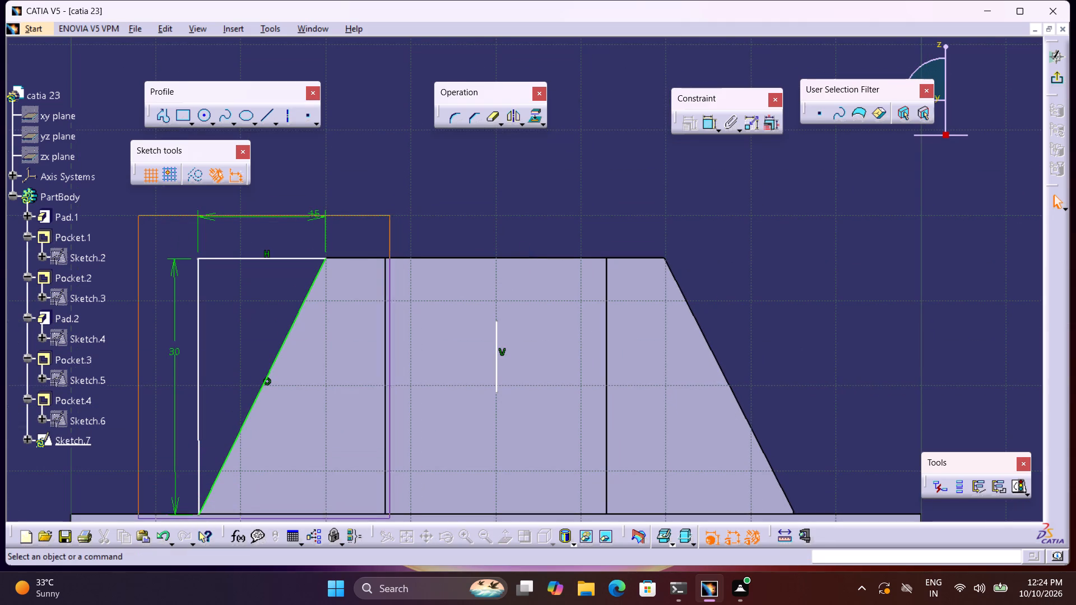
pyautogui.moveTo(390, 519); pyautogui.dragTo(376, 520)
pyautogui.click(513, 121)
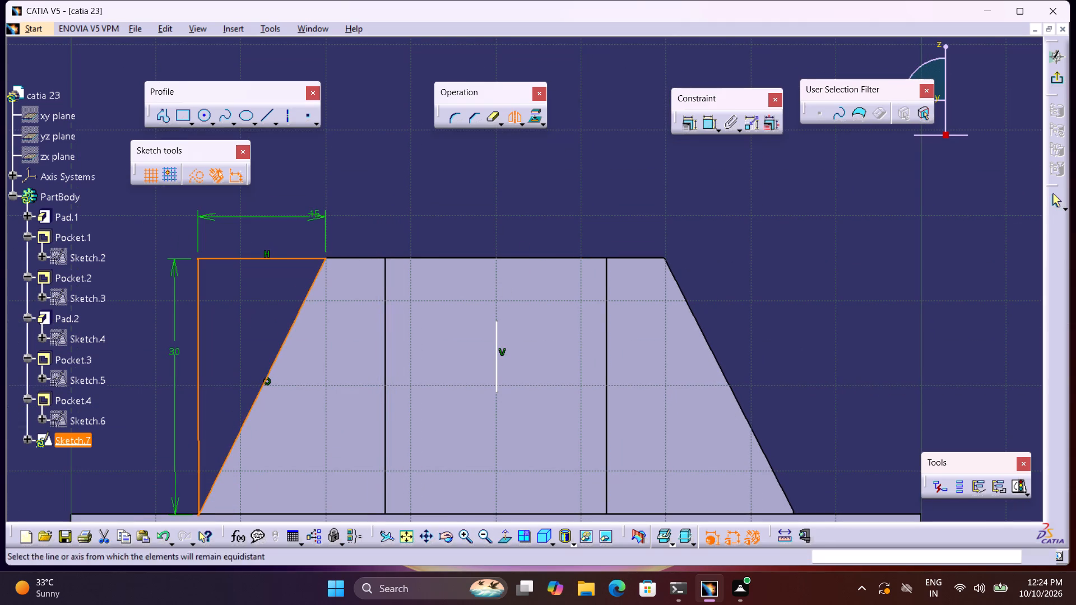
pyautogui.click(495, 366)
pyautogui.click(567, 189)
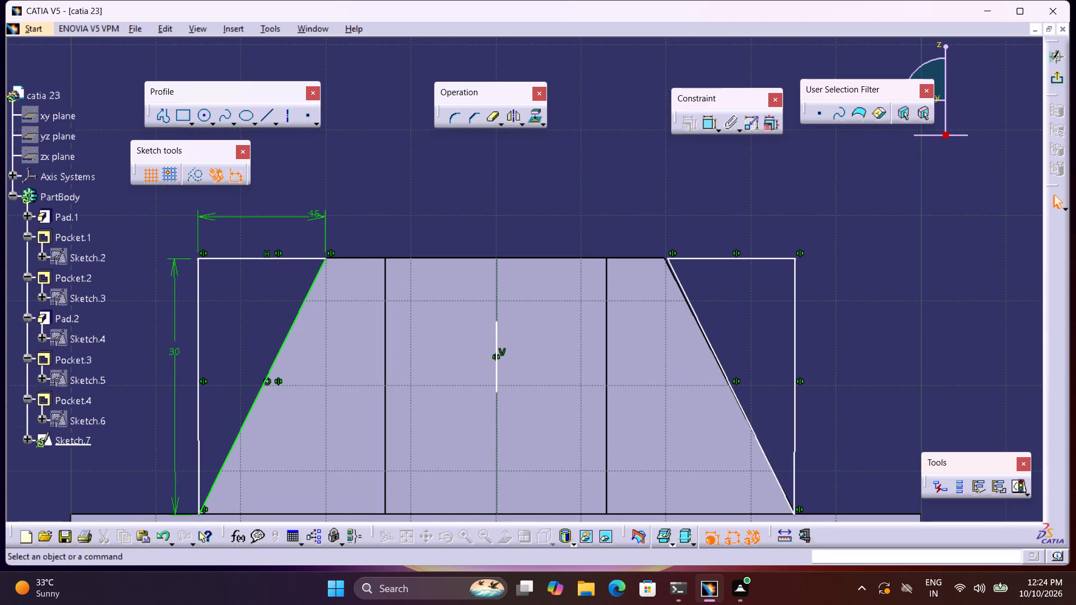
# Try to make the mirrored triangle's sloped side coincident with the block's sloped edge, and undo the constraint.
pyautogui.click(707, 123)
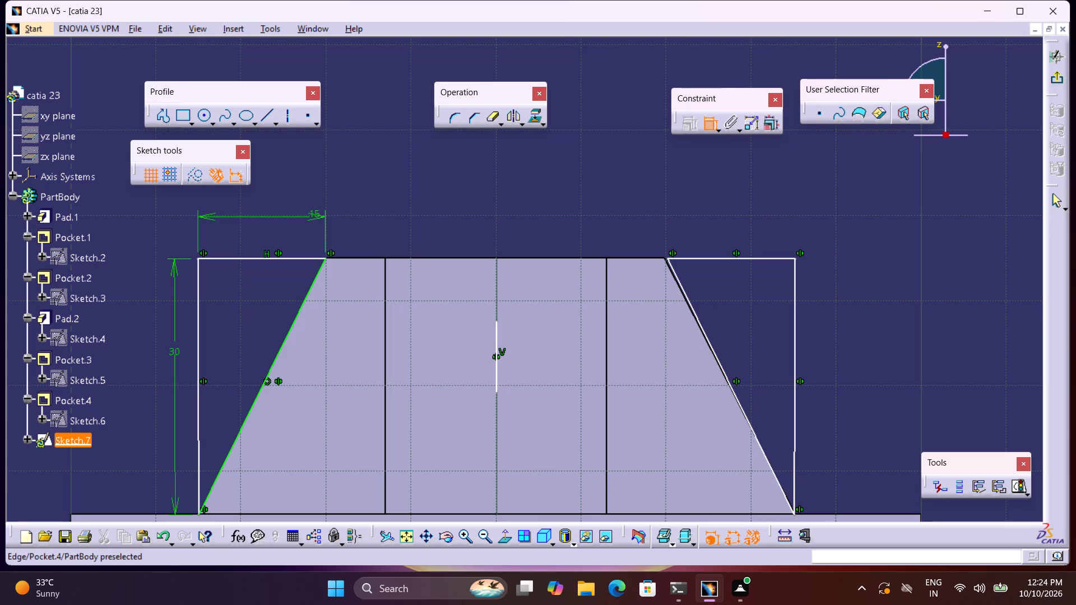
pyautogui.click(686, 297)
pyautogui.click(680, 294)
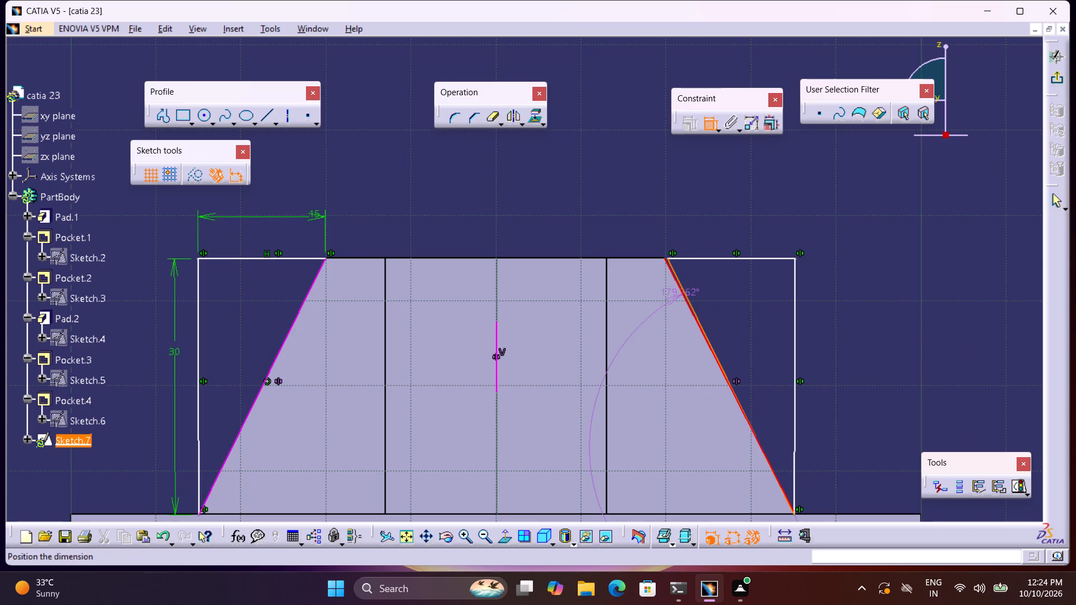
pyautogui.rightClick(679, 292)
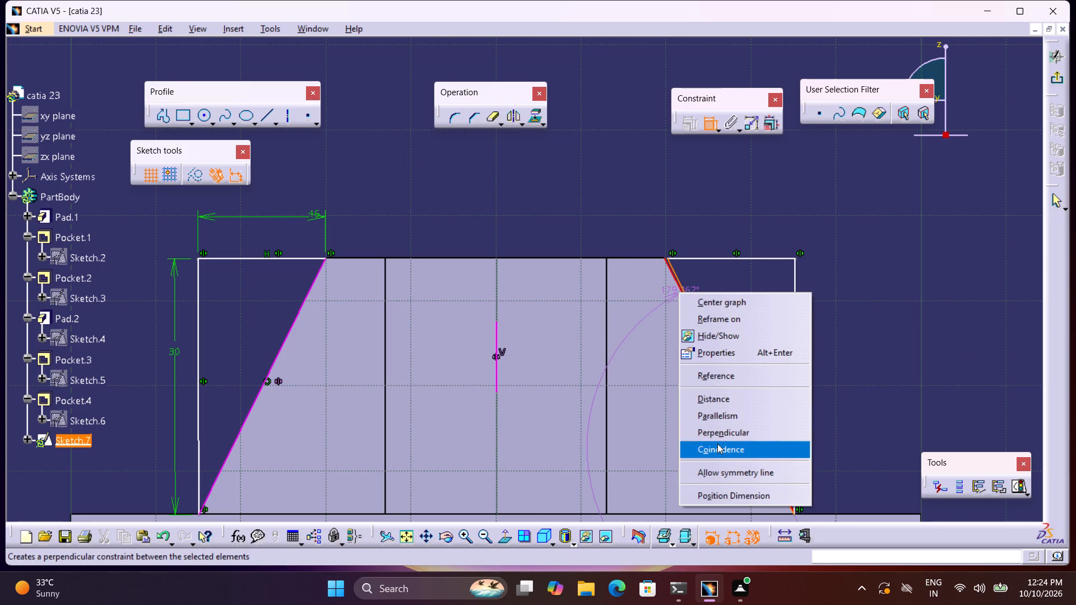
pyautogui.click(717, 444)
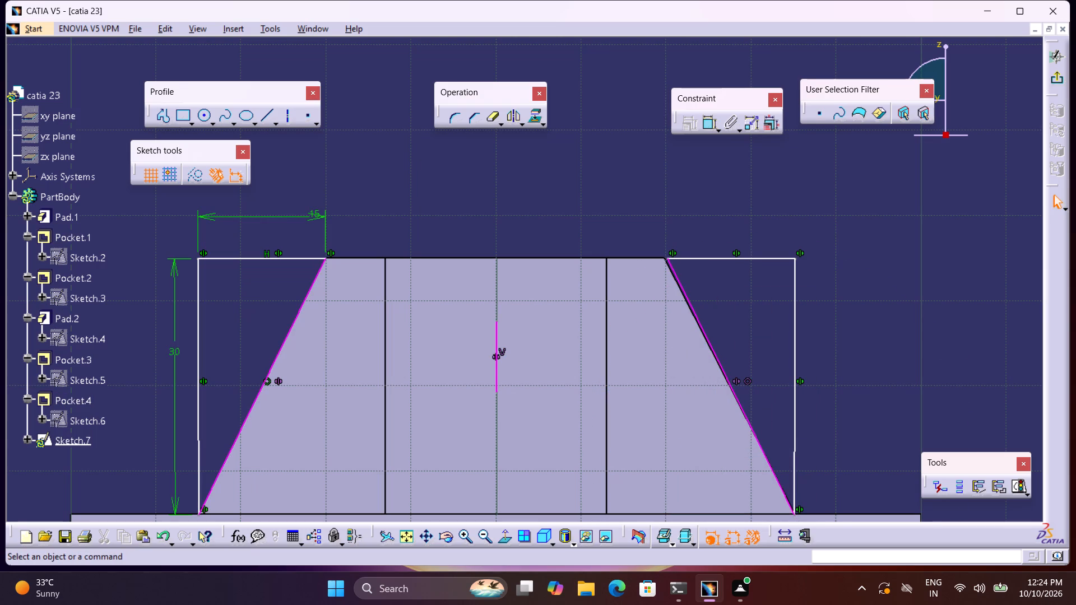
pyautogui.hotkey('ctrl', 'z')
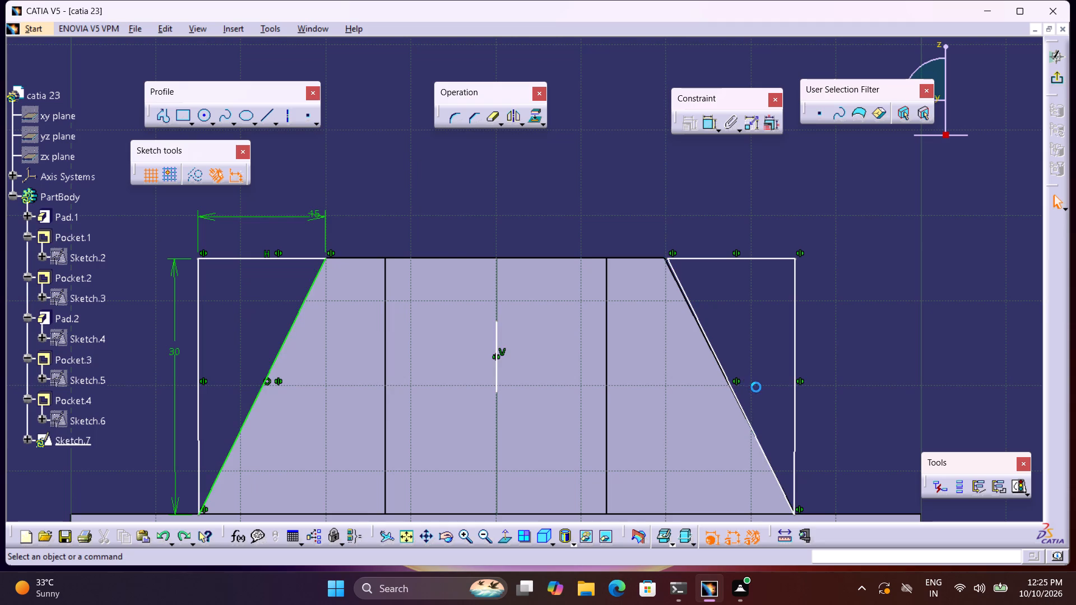
# Delete the vertical line used as the mirror axis.
pyautogui.click(496, 336)
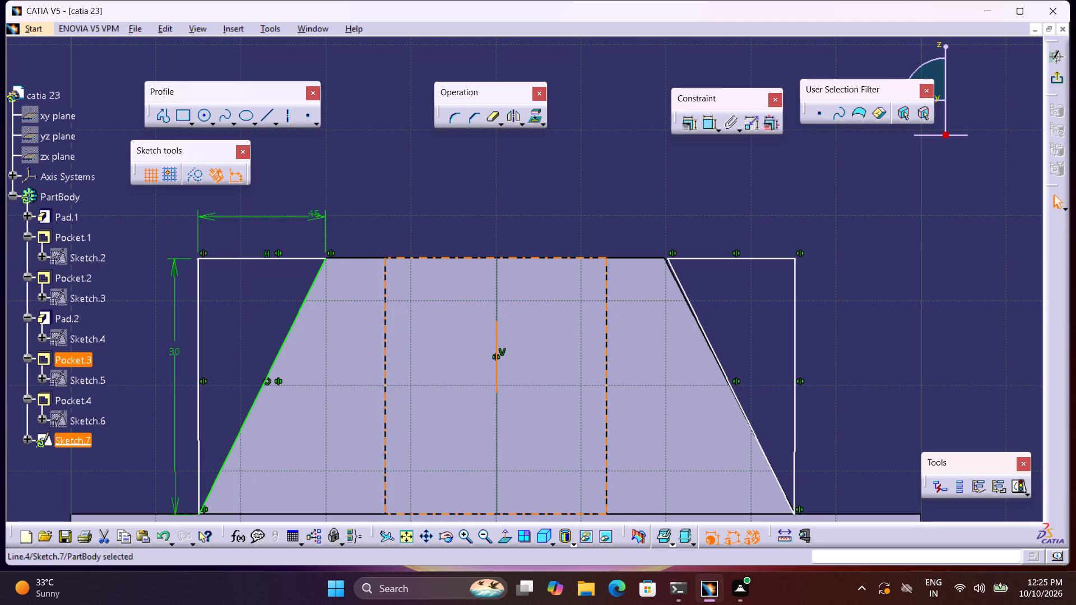
pyautogui.press('Home')
pyautogui.press('Home')
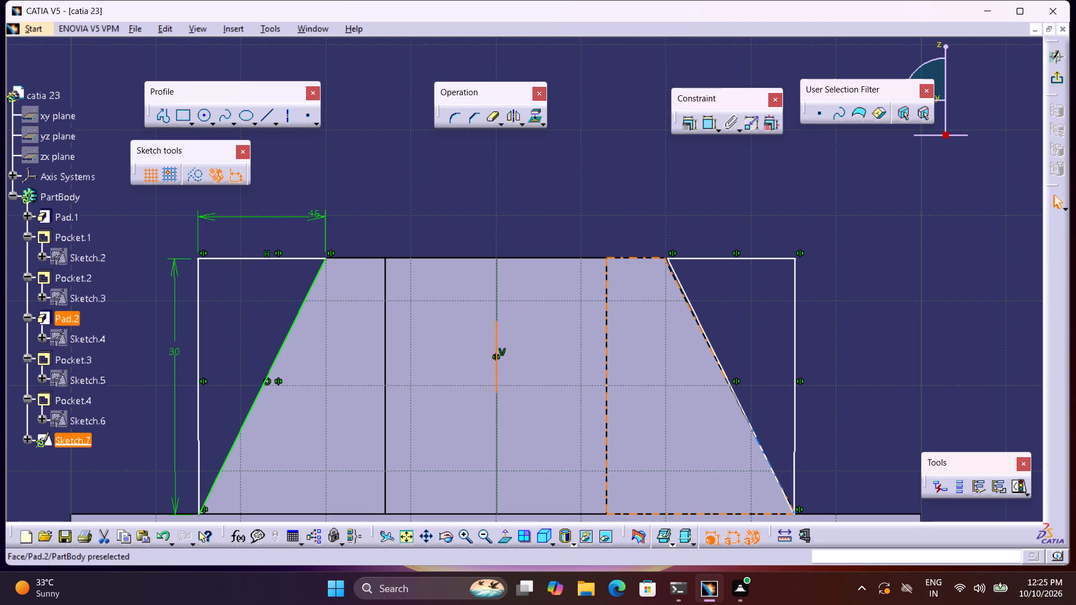
pyautogui.press('Delete')
# Constrain the mirrored triangle's sloped side to be coincident with the upper block's sloped edge.
pyautogui.click(710, 123)
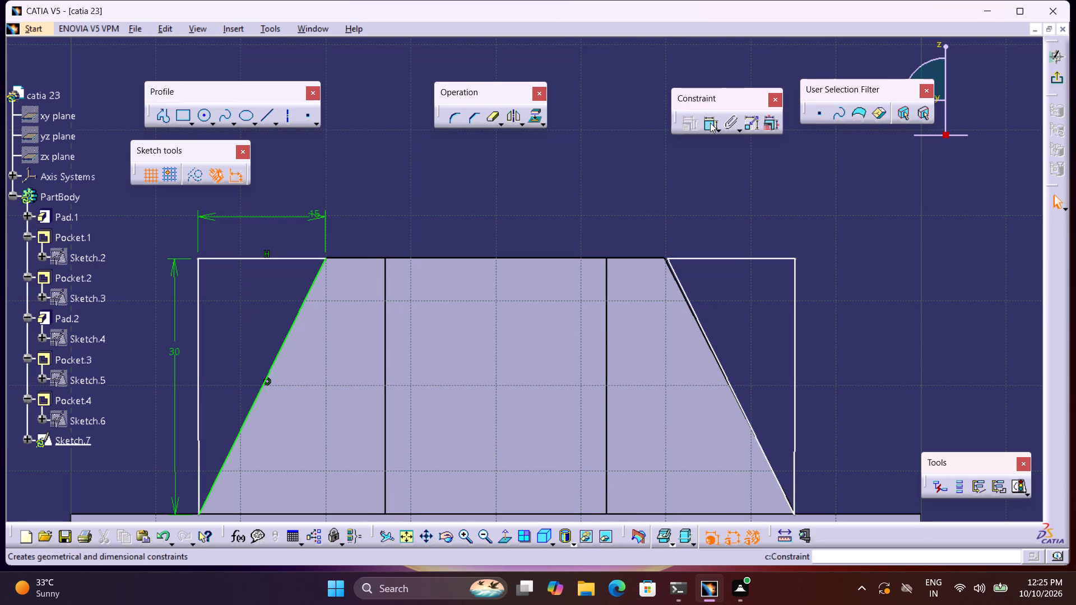
pyautogui.click(684, 287)
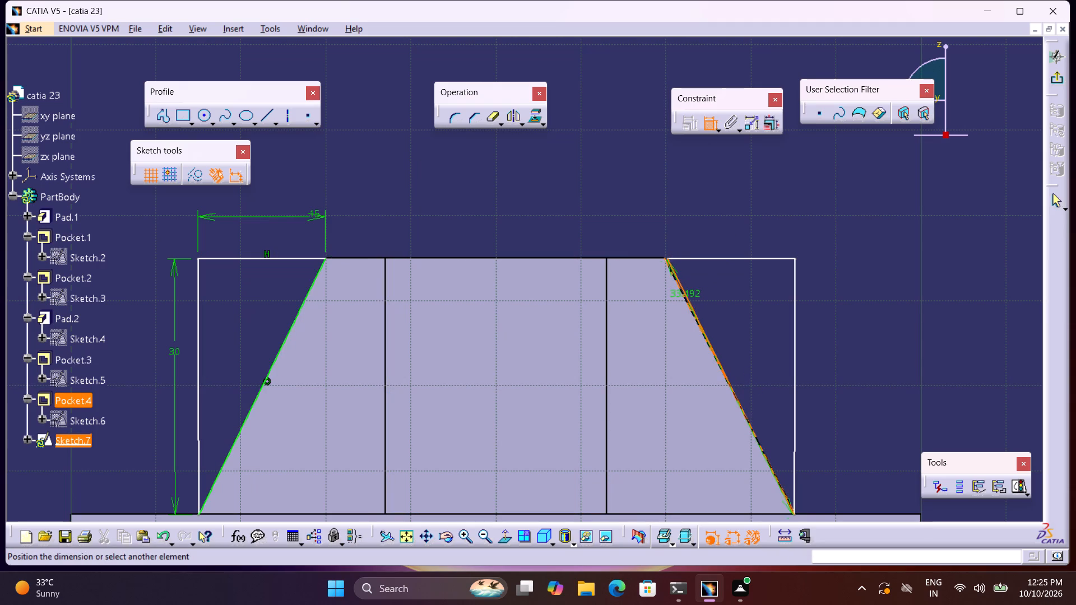
pyautogui.click(682, 299)
pyautogui.rightClick(682, 299)
pyautogui.click(762, 458)
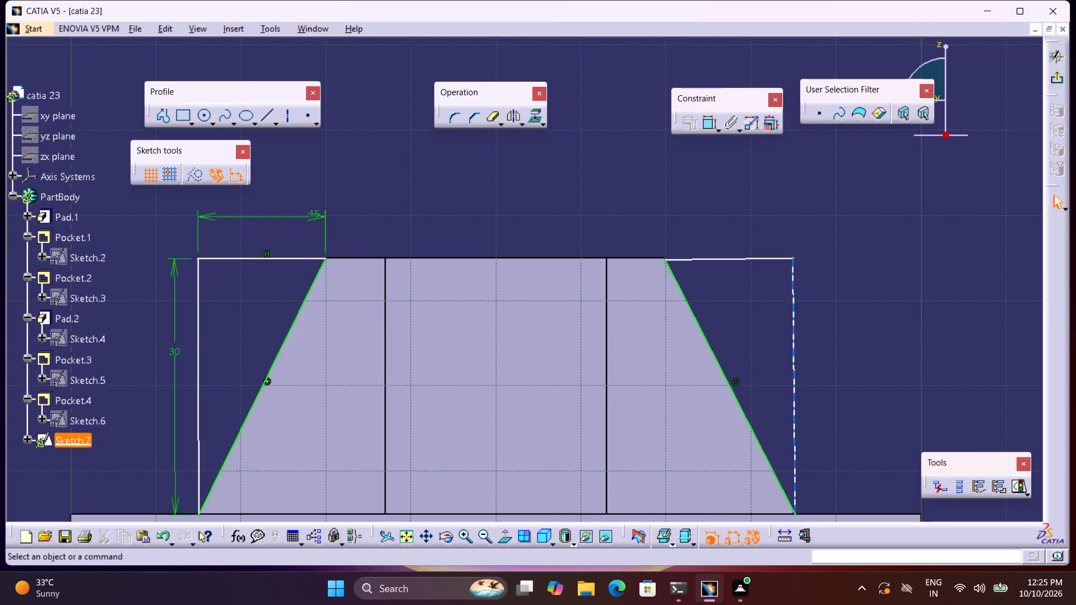
# Dimension the mirrored triangle's top edge and set its length to 15 mm.
pyautogui.click(692, 261)
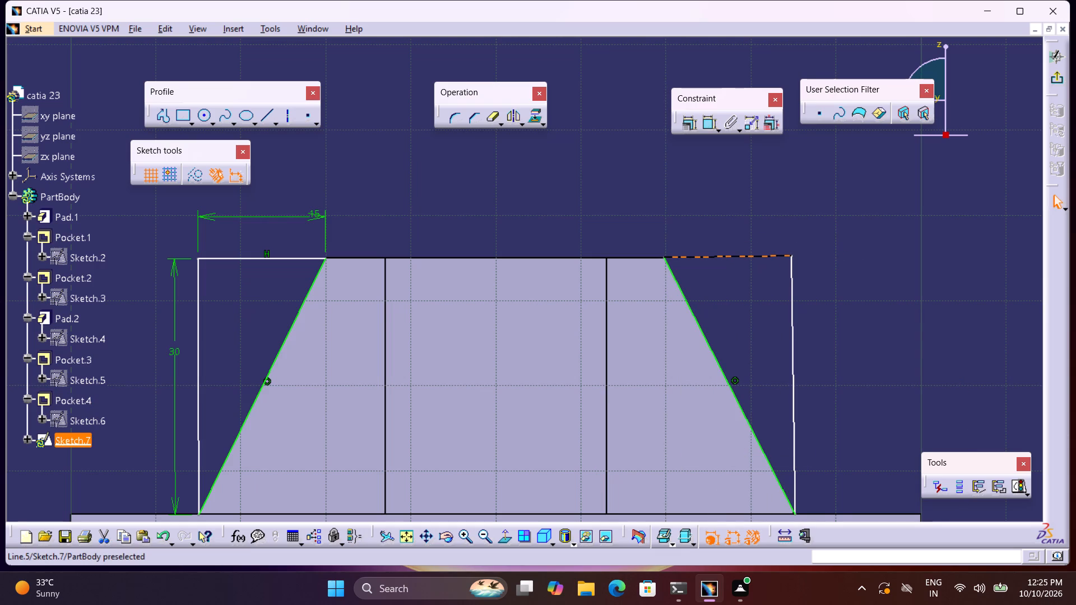
pyautogui.click(706, 127)
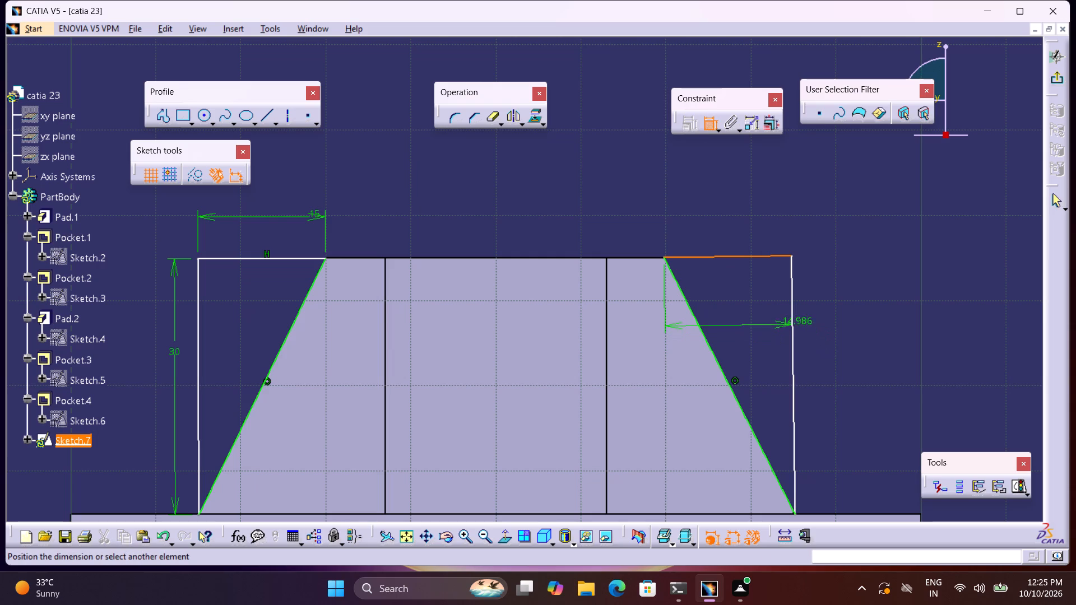
pyautogui.click(725, 184)
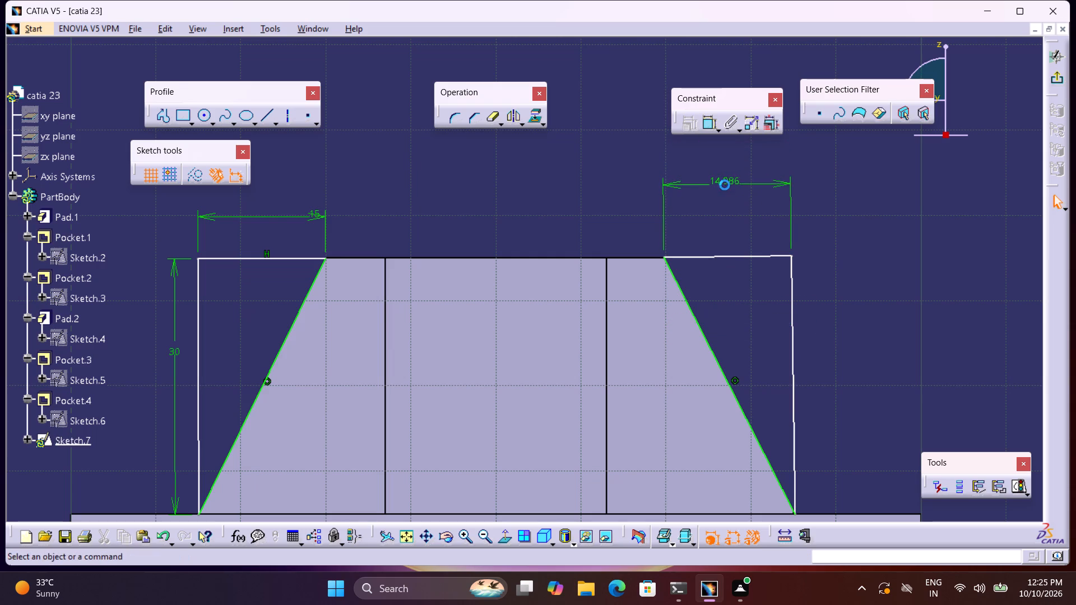
pyautogui.doubleClick(726, 184)
pyautogui.write('16')
pyautogui.press('BackSpace')
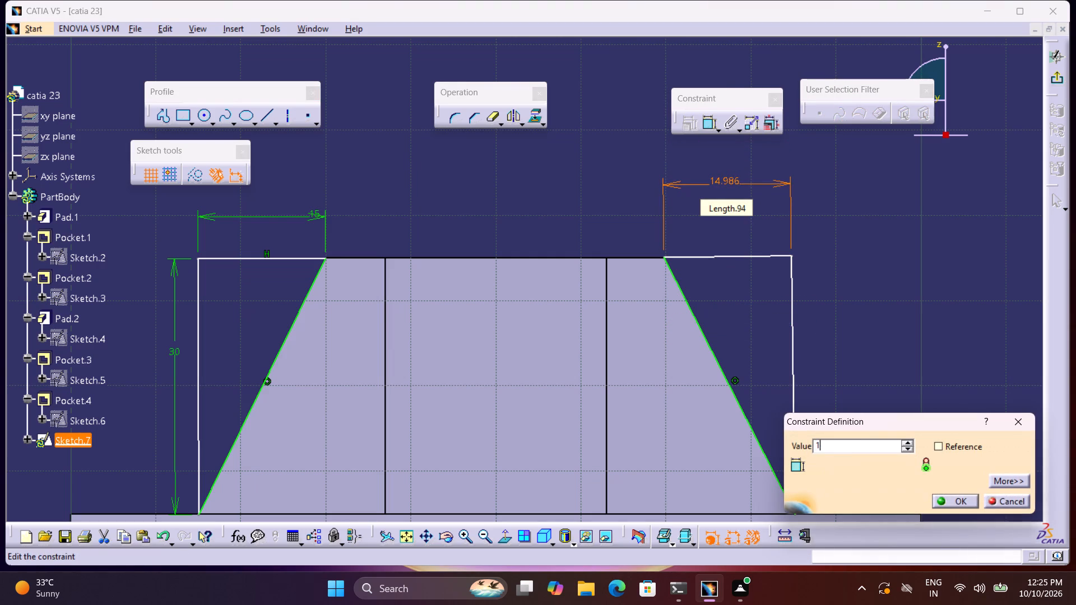
pyautogui.press('5')
pyautogui.press('Return')
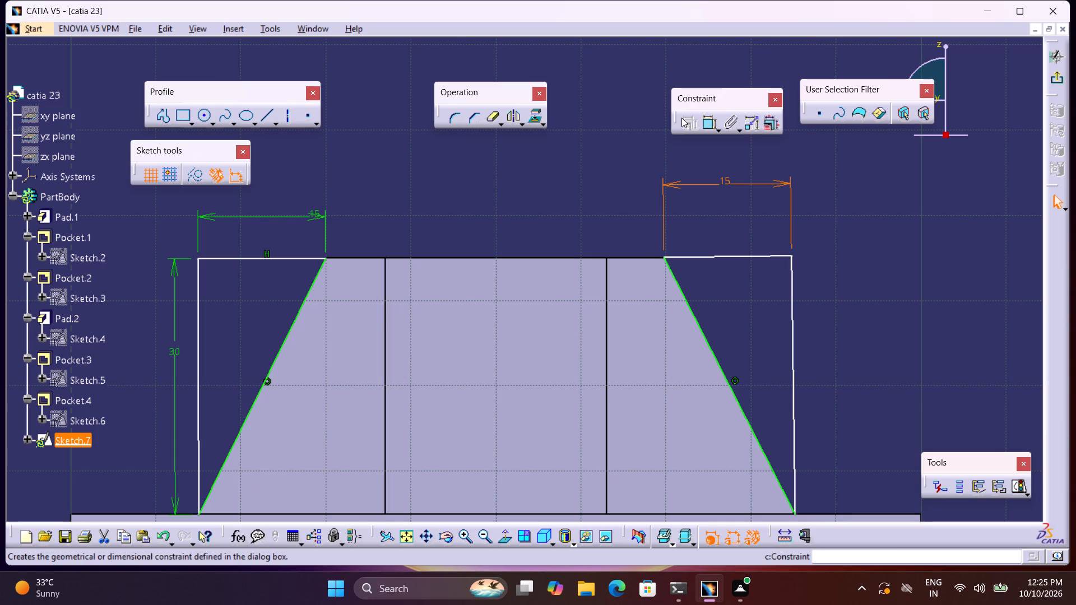
# Dimension the mirrored triangle's outer upright side and set its length to 30 mm.
pyautogui.click(705, 124)
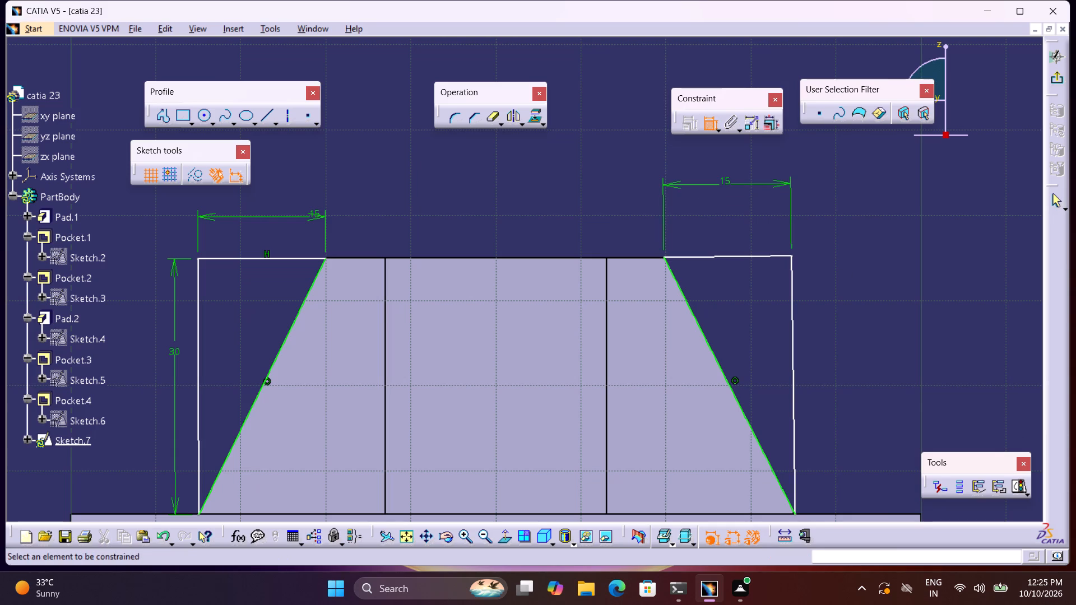
pyautogui.click(792, 270)
pyautogui.click(871, 309)
pyautogui.doubleClick(882, 303)
pyautogui.write('30')
pyautogui.press('Return')
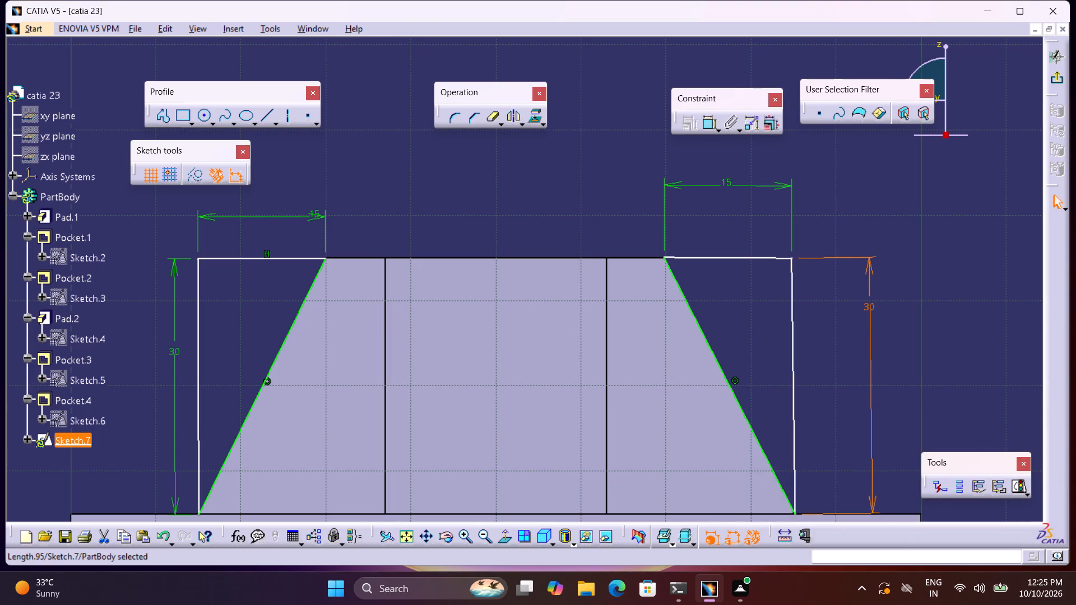
# Nudge the mirrored triangle's sloped side to bring its lower corner onto the base's top, and check its upper corner.
pyautogui.moveTo(890, 438); pyautogui.dragTo(866, 398, button='middle')
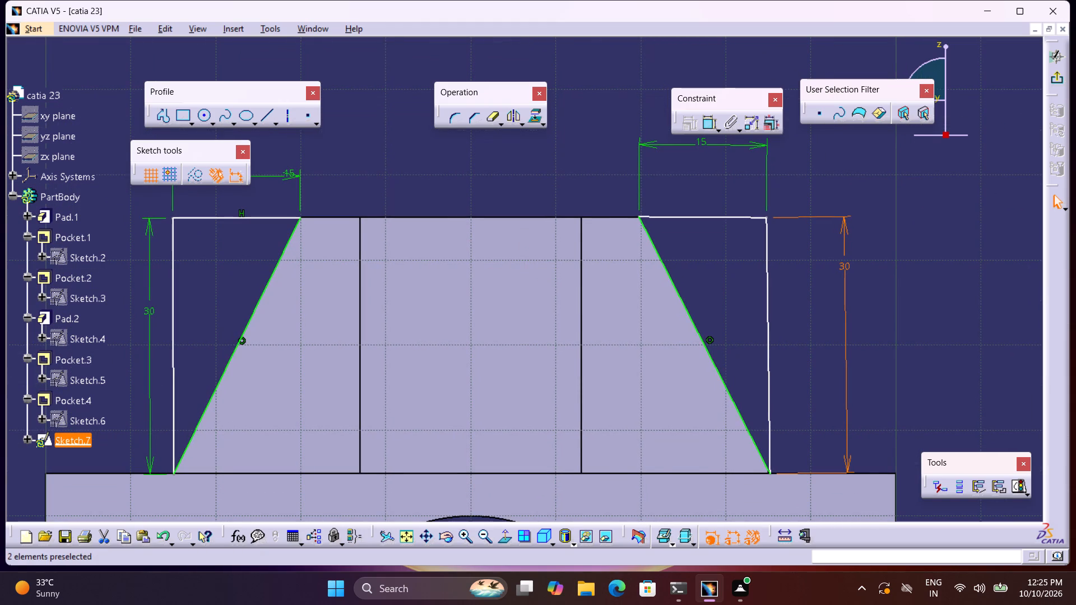
pyautogui.moveTo(771, 469); pyautogui.dragTo(748, 442, button='middle')
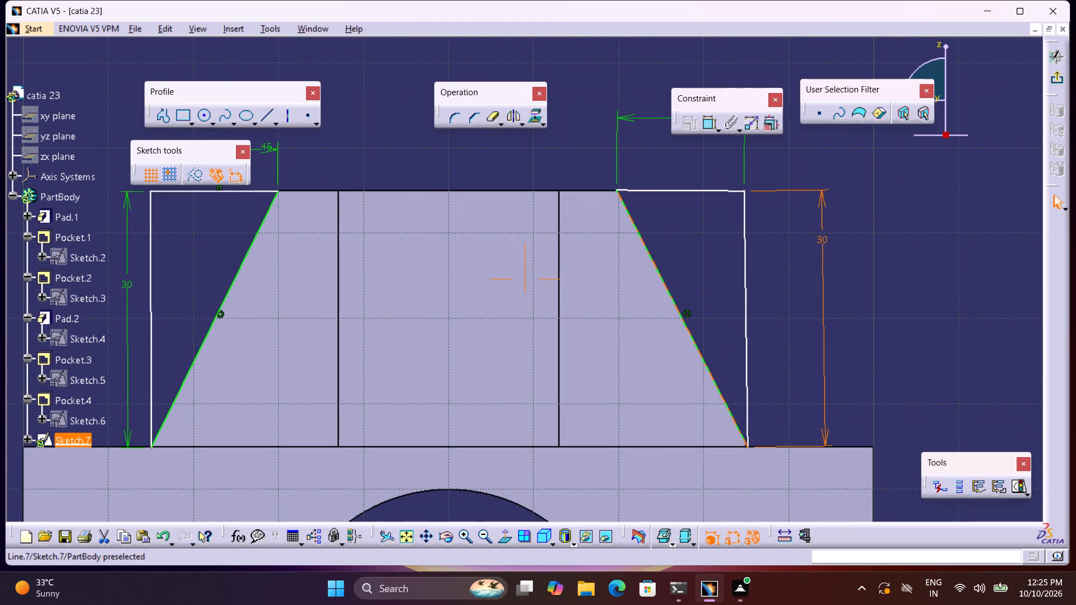
pyautogui.rightClick(748, 442)
pyautogui.moveTo(748, 442); pyautogui.dragTo(728, 381, button='middle')
pyautogui.moveTo(827, 450); pyautogui.dragTo(505, 221, button='middle')
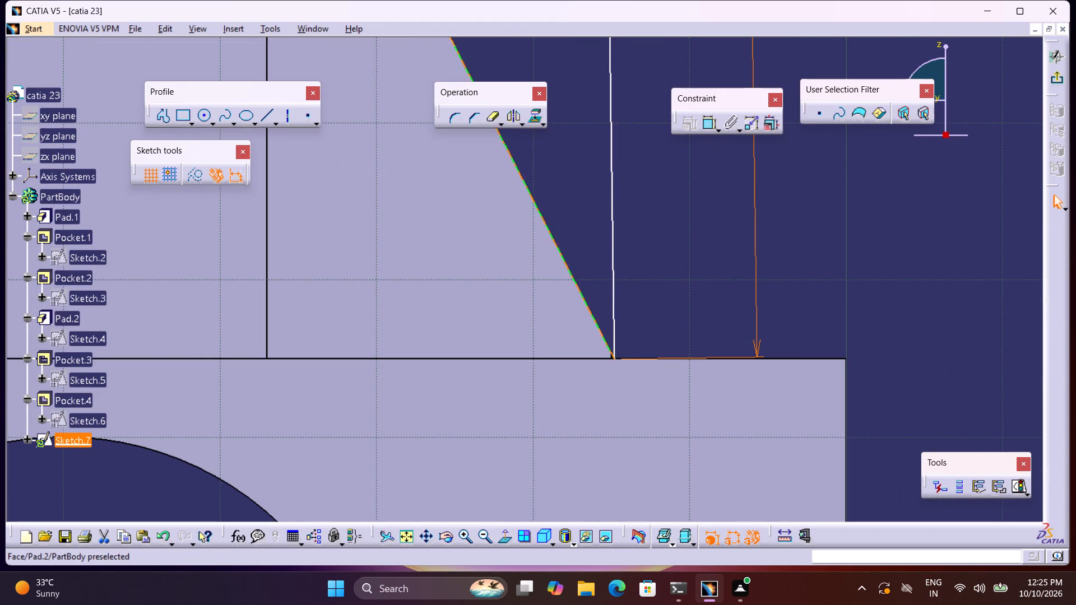
pyautogui.moveTo(605, 343); pyautogui.dragTo(601, 345)
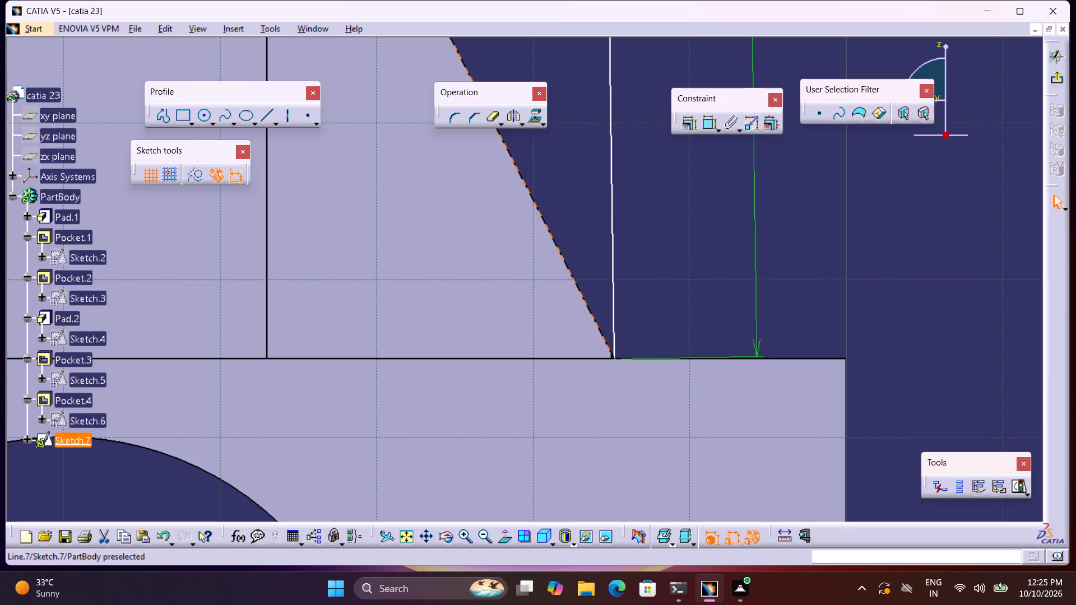
pyautogui.moveTo(601, 345); pyautogui.dragTo(599, 346)
pyautogui.moveTo(599, 346); pyautogui.dragTo(599, 347)
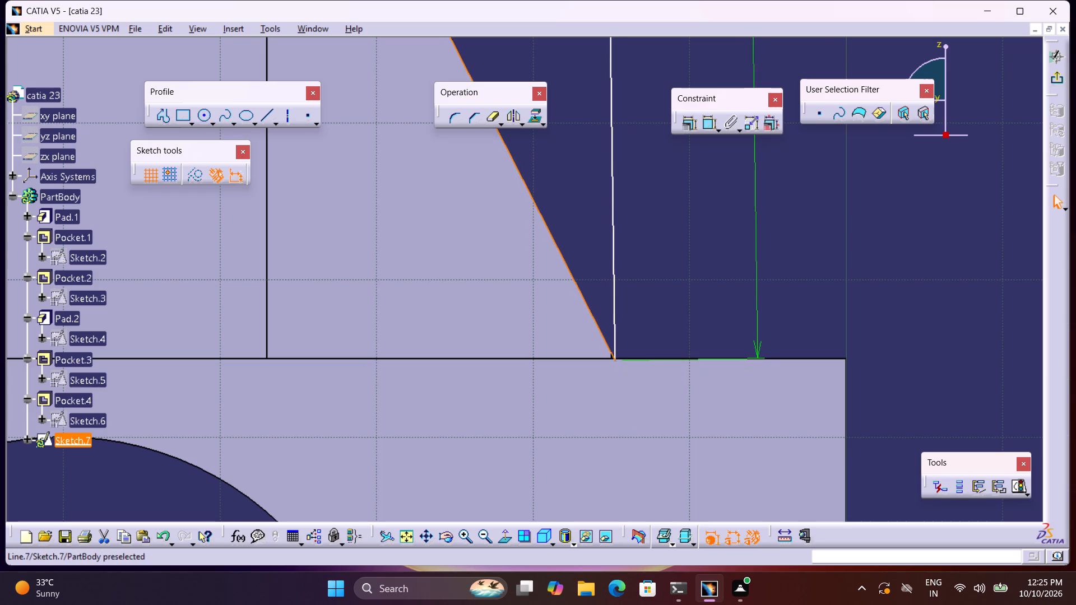
pyautogui.moveTo(587, 278); pyautogui.dragTo(758, 499, button='middle')
pyautogui.scroll(-1, 601, 155)
pyautogui.moveTo(638, 205); pyautogui.dragTo(707, 318, button='middle')
pyautogui.middleClick(707, 318)
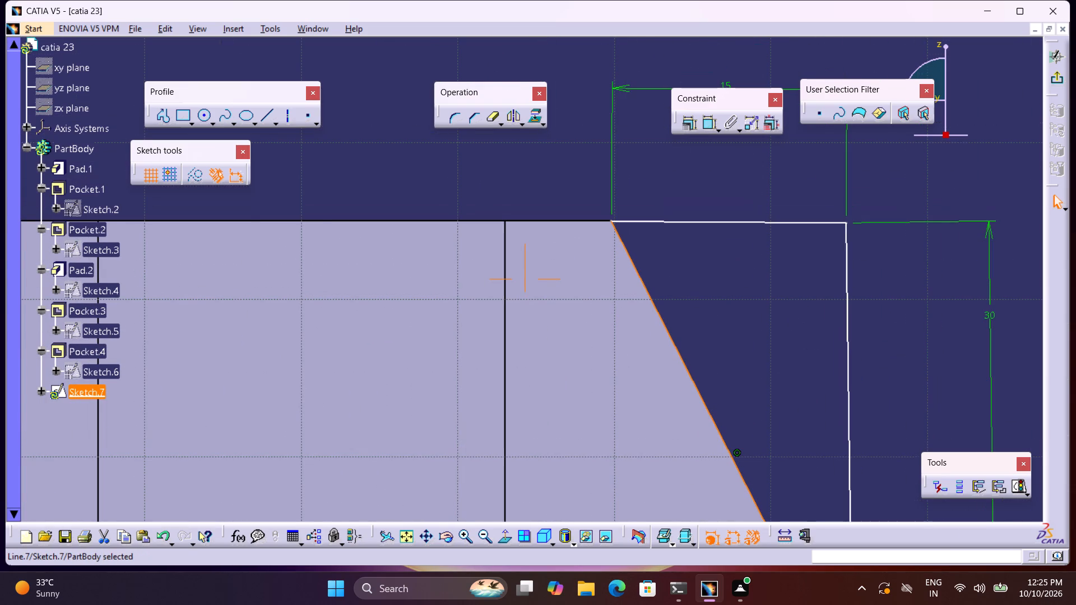
# Exit the sketch with the two triangular profiles and return to the whole part.
pyautogui.click(1054, 77)
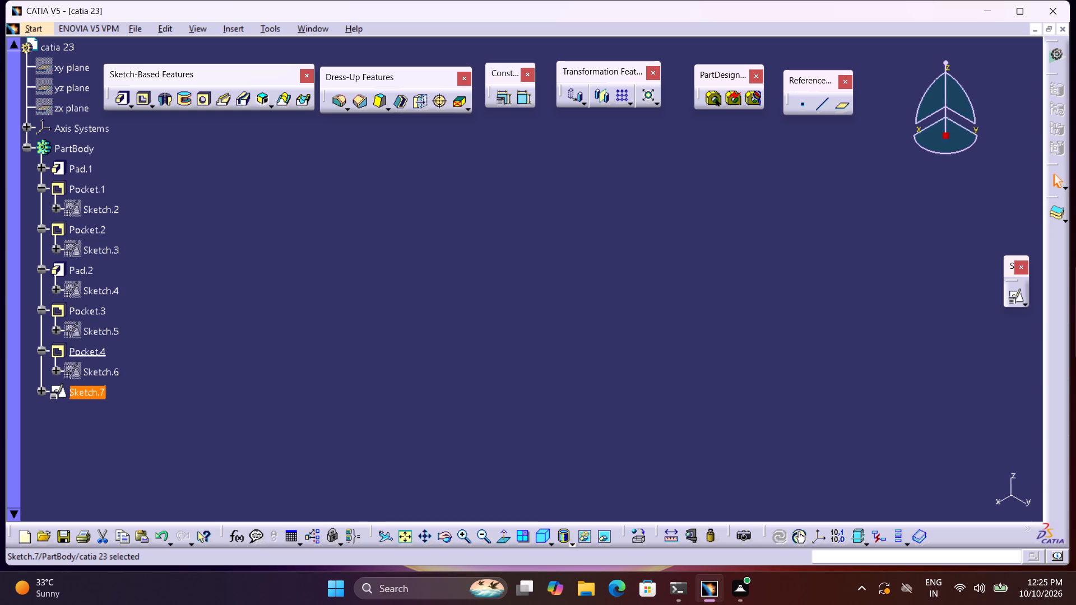
pyautogui.click(409, 540)
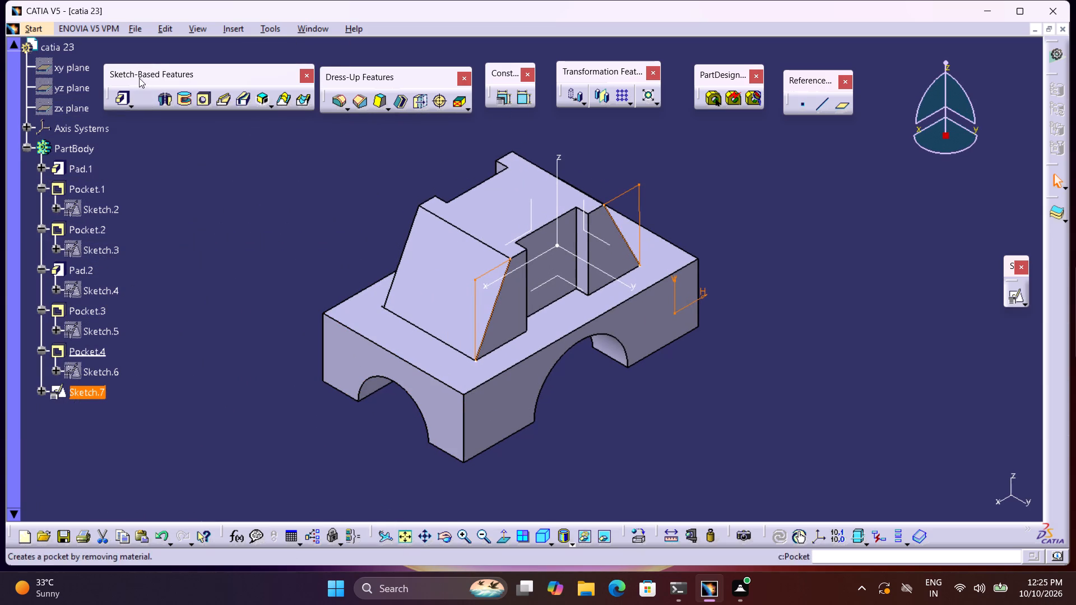
# Pad the sketch with the two triangular profiles by 10 mm, with the direction reversed into the block.
pyautogui.click(112, 96)
pyautogui.click(127, 99)
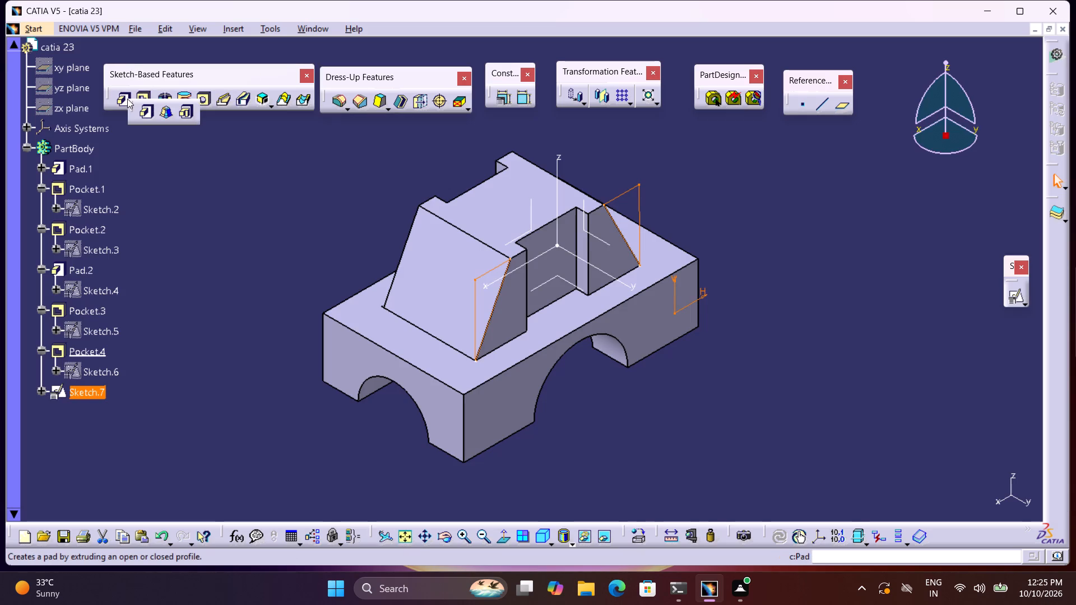
pyautogui.click(120, 99)
pyautogui.click(120, 99)
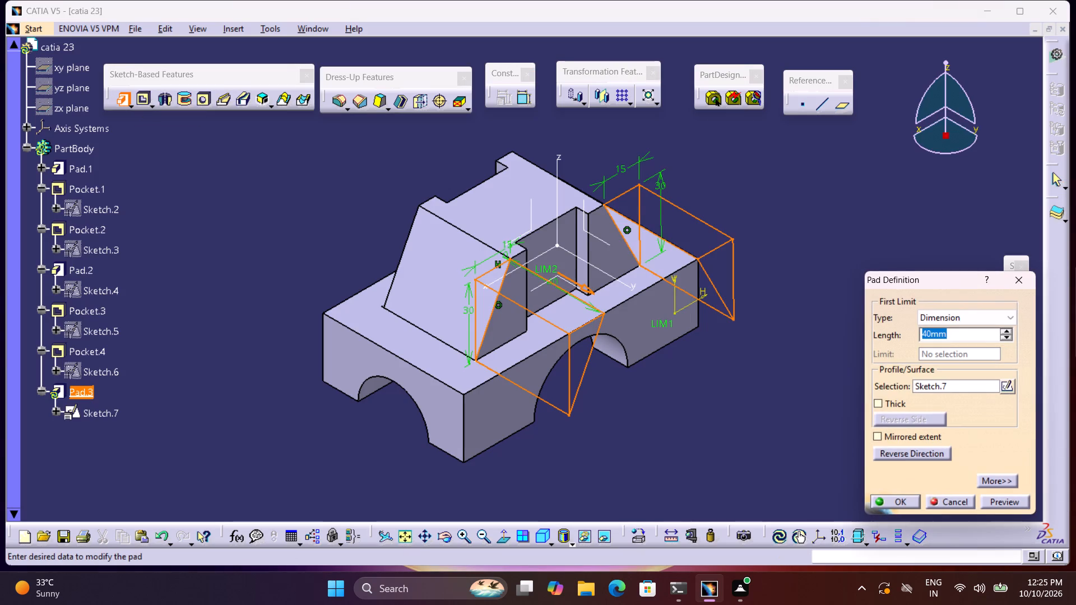
pyautogui.click(902, 455)
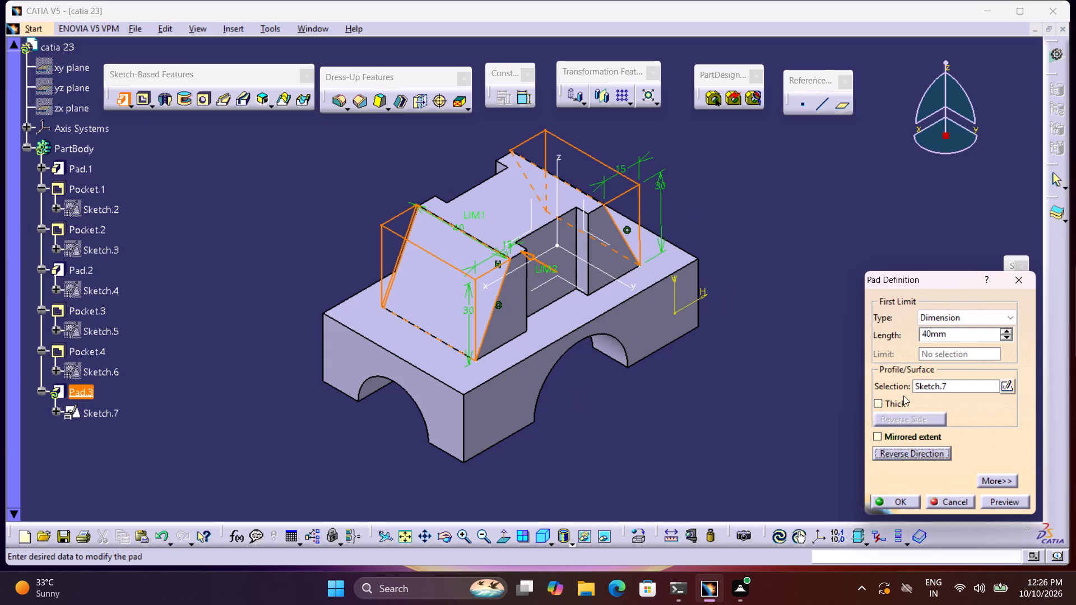
pyautogui.moveTo(962, 331); pyautogui.dragTo(889, 333)
pyautogui.press('1')
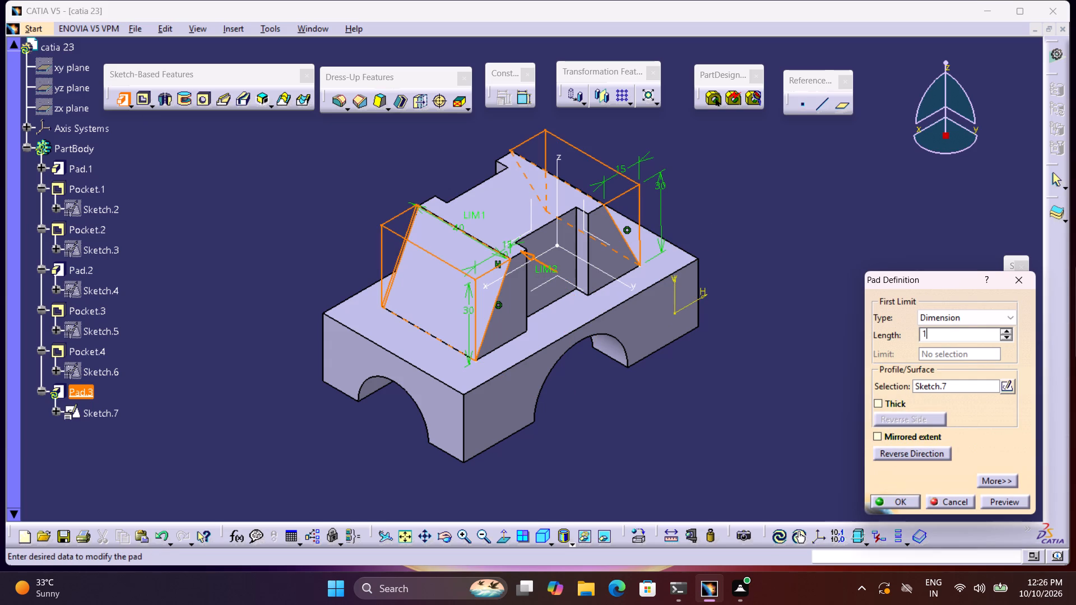
pyautogui.press('0')
pyautogui.click(908, 496)
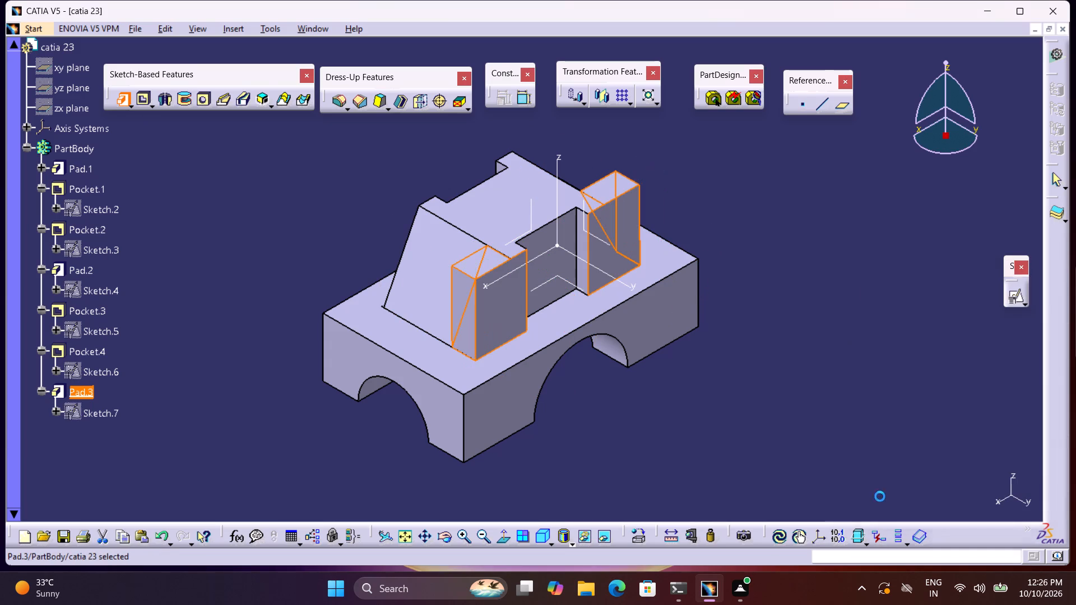
pyautogui.click(806, 467)
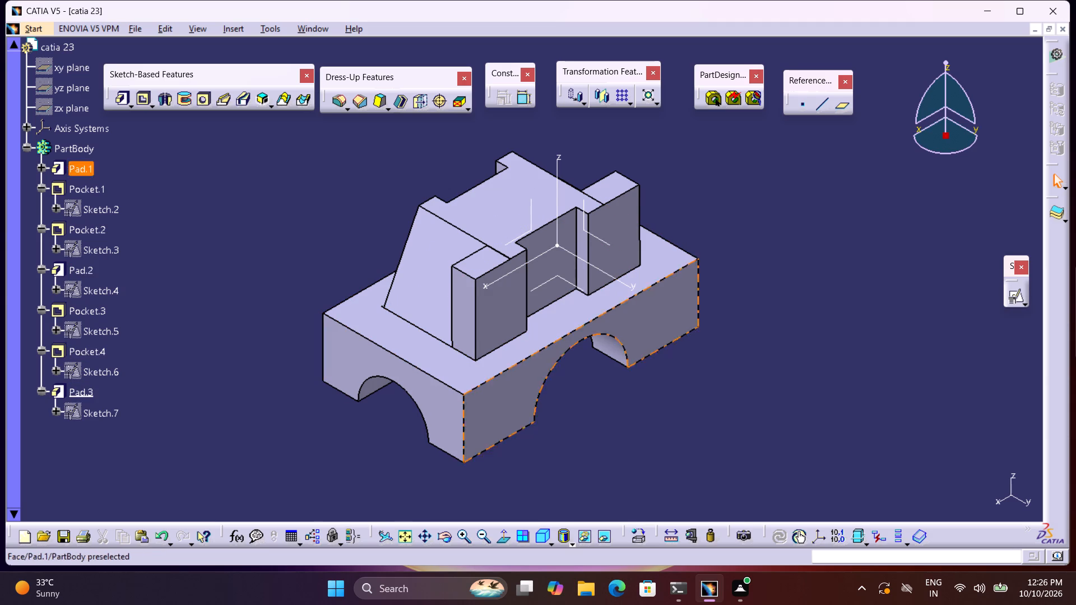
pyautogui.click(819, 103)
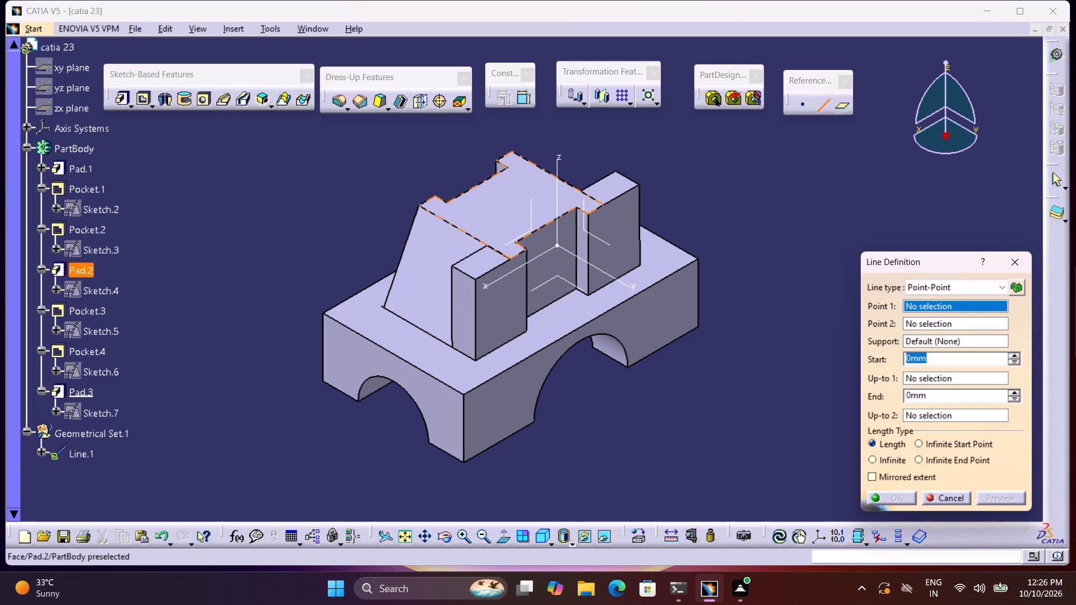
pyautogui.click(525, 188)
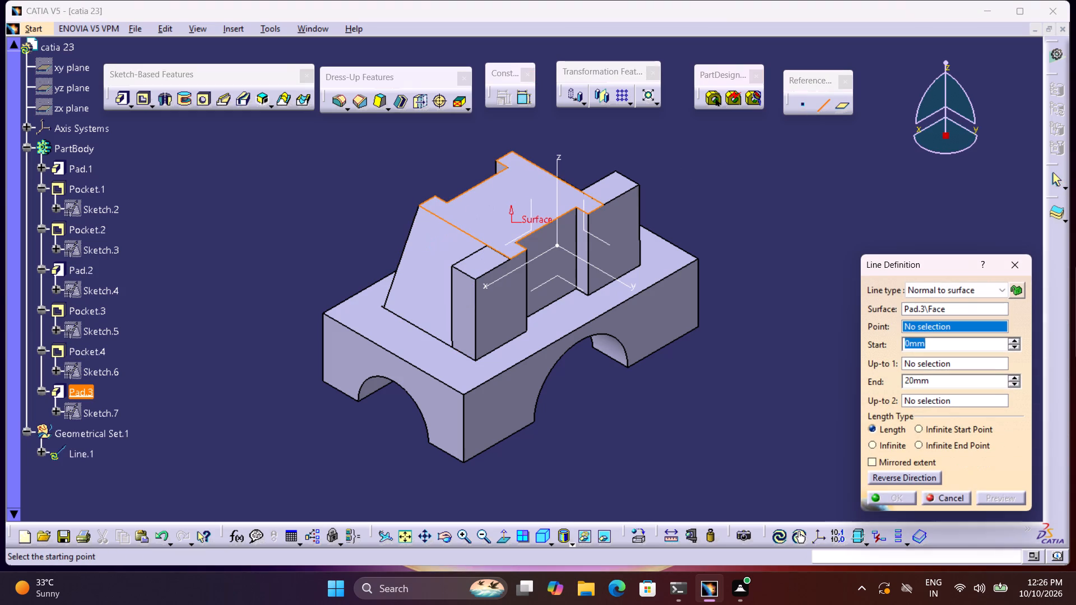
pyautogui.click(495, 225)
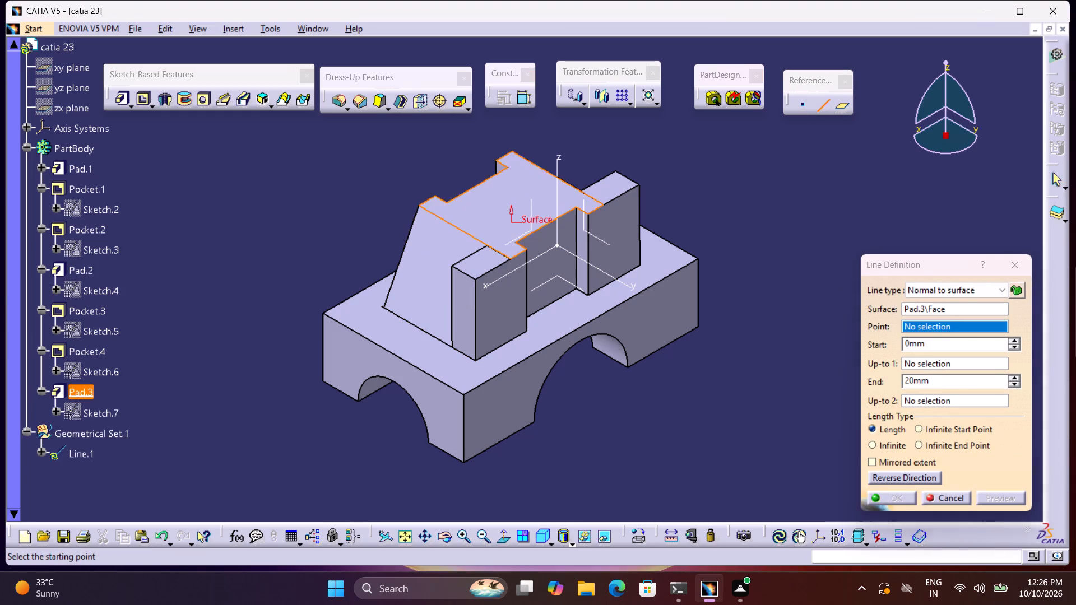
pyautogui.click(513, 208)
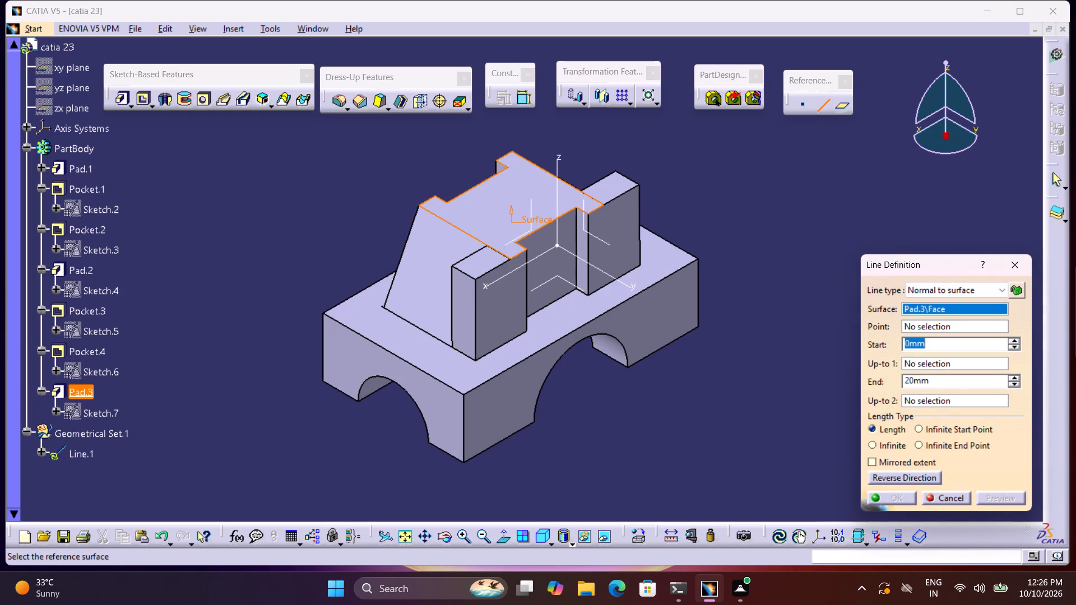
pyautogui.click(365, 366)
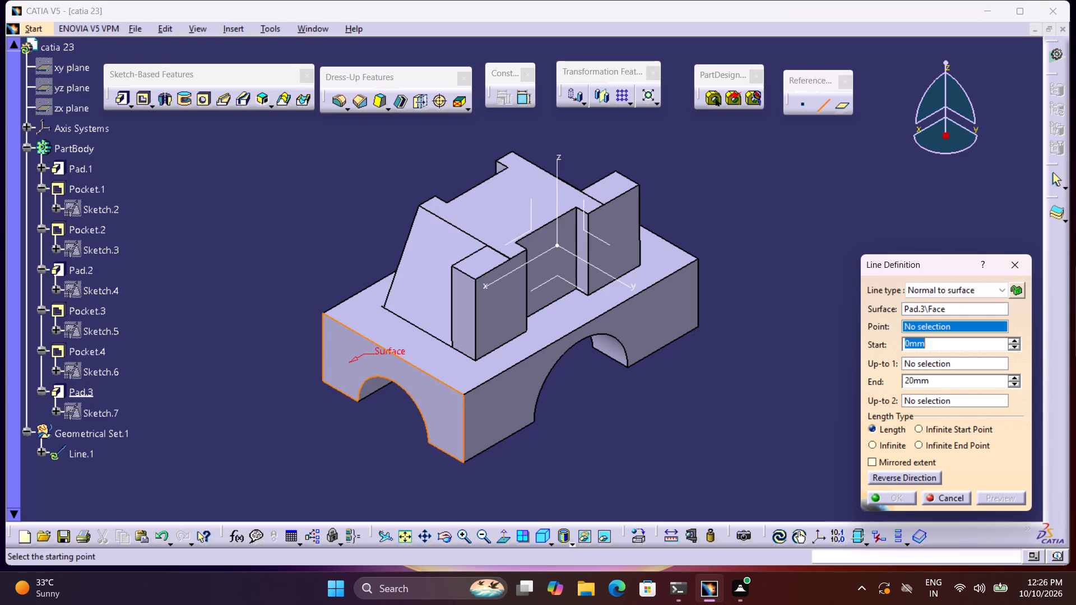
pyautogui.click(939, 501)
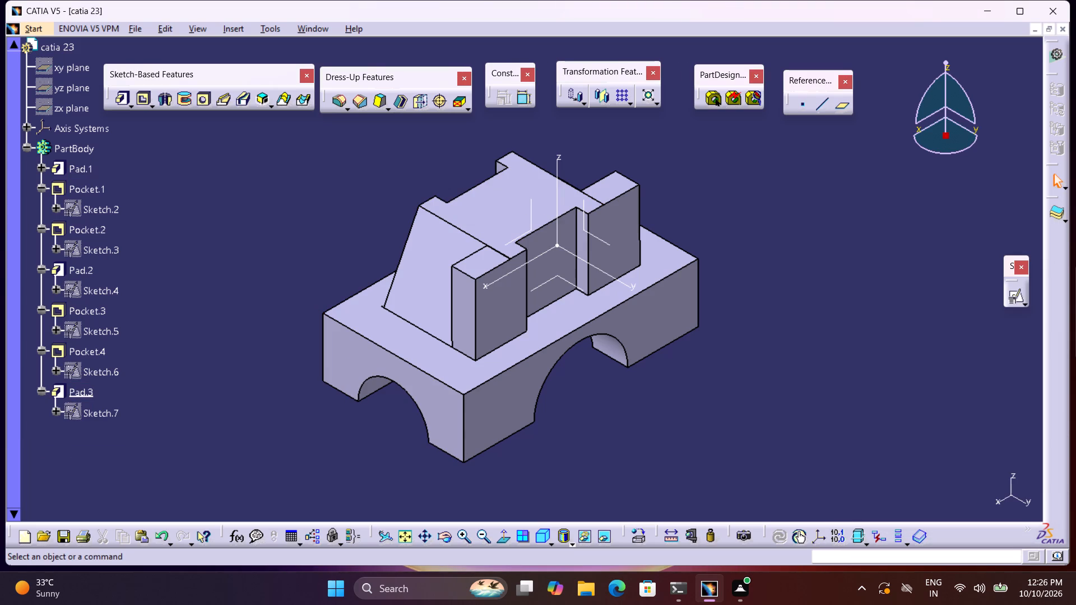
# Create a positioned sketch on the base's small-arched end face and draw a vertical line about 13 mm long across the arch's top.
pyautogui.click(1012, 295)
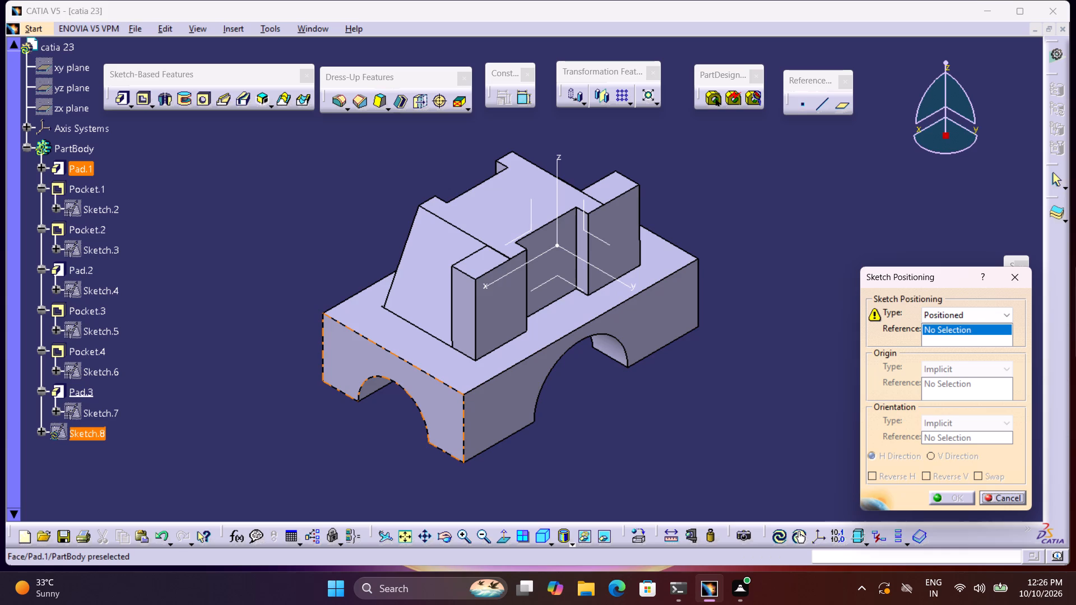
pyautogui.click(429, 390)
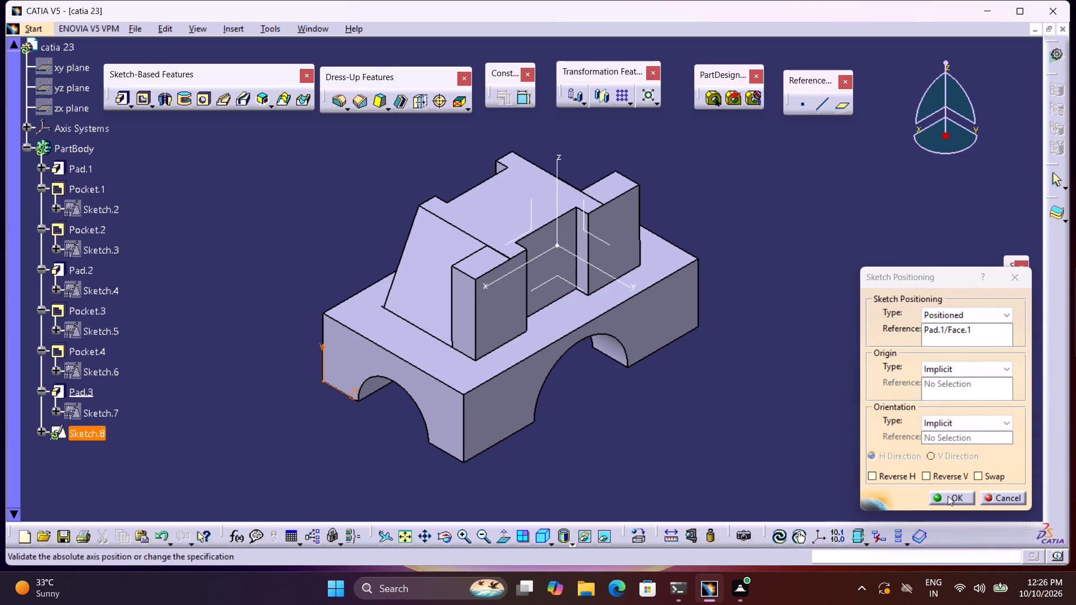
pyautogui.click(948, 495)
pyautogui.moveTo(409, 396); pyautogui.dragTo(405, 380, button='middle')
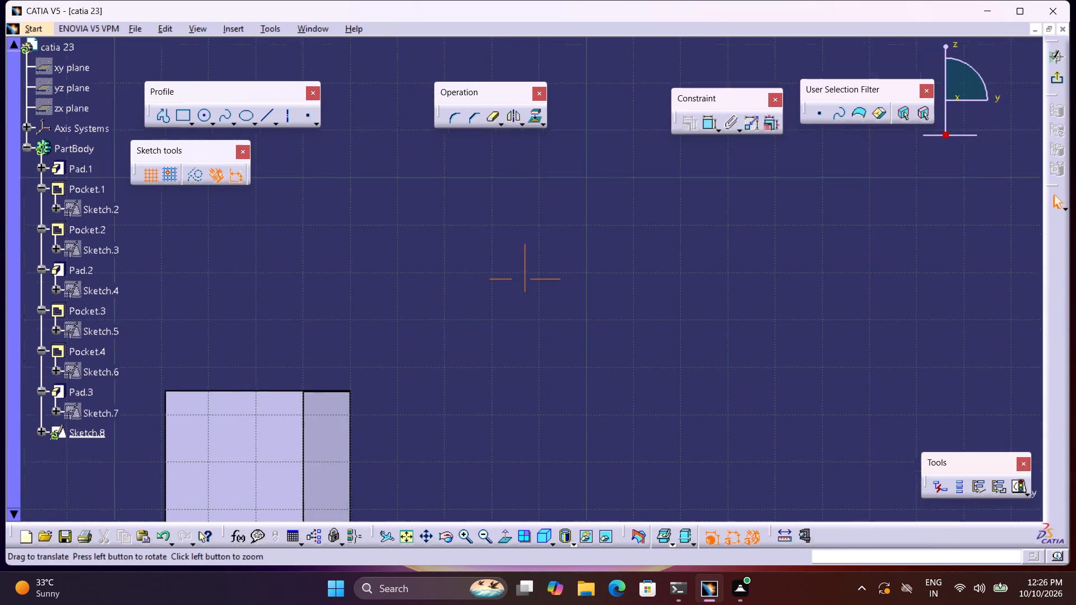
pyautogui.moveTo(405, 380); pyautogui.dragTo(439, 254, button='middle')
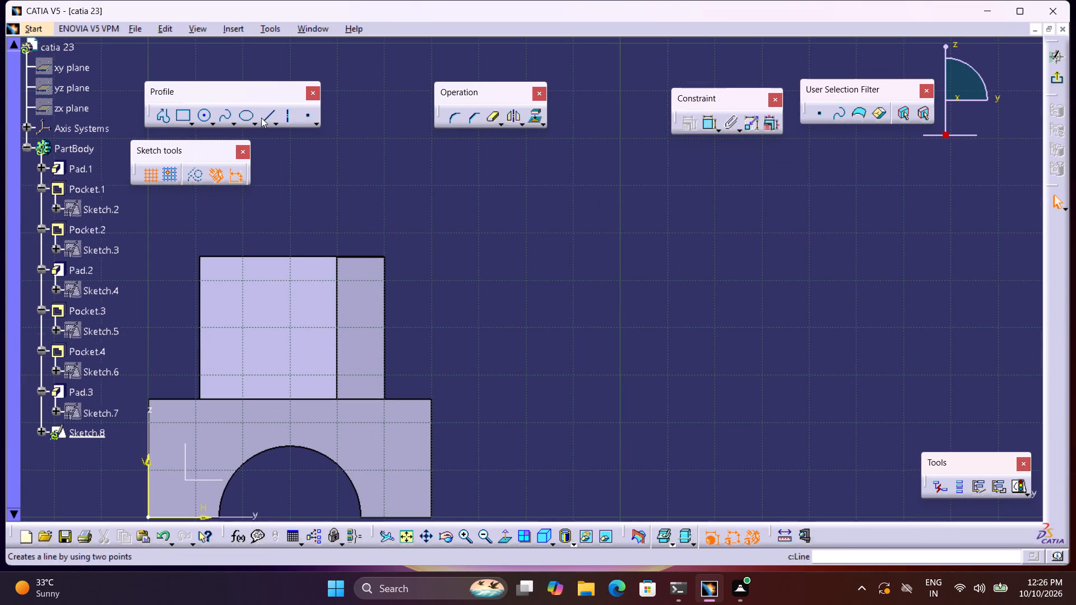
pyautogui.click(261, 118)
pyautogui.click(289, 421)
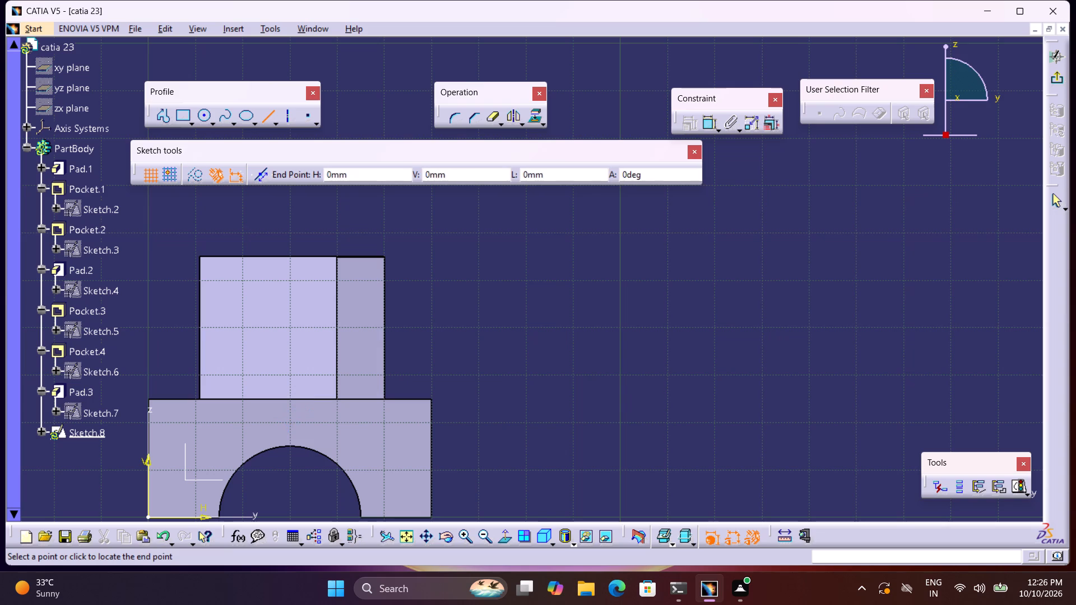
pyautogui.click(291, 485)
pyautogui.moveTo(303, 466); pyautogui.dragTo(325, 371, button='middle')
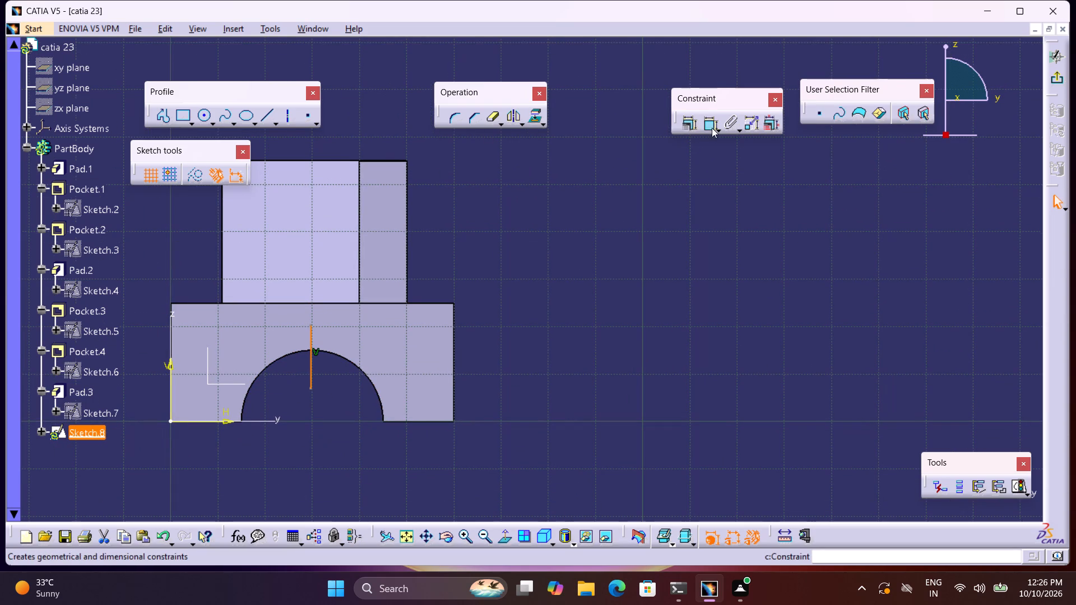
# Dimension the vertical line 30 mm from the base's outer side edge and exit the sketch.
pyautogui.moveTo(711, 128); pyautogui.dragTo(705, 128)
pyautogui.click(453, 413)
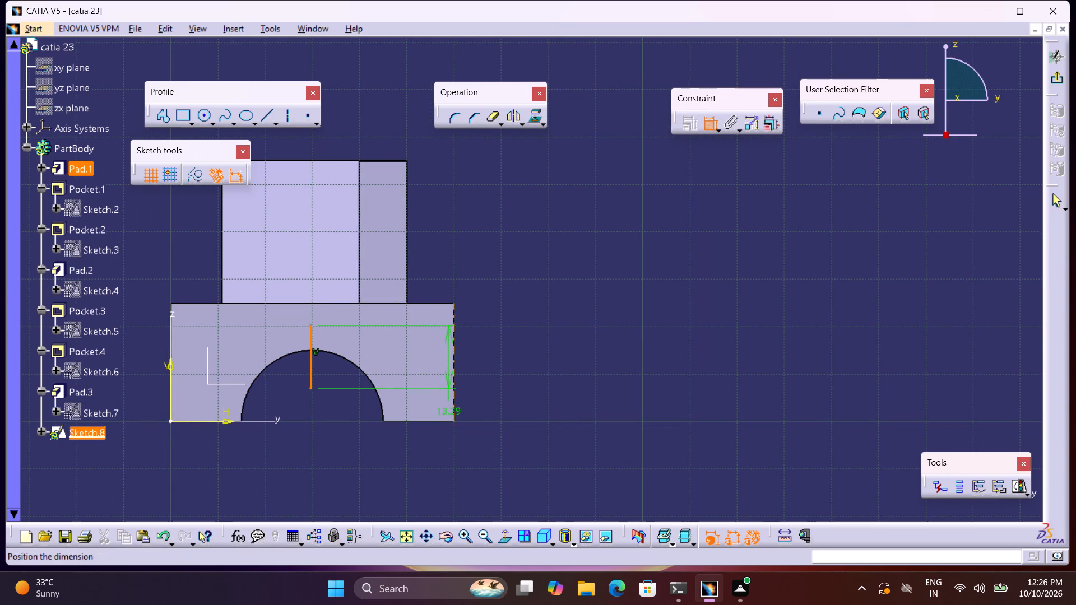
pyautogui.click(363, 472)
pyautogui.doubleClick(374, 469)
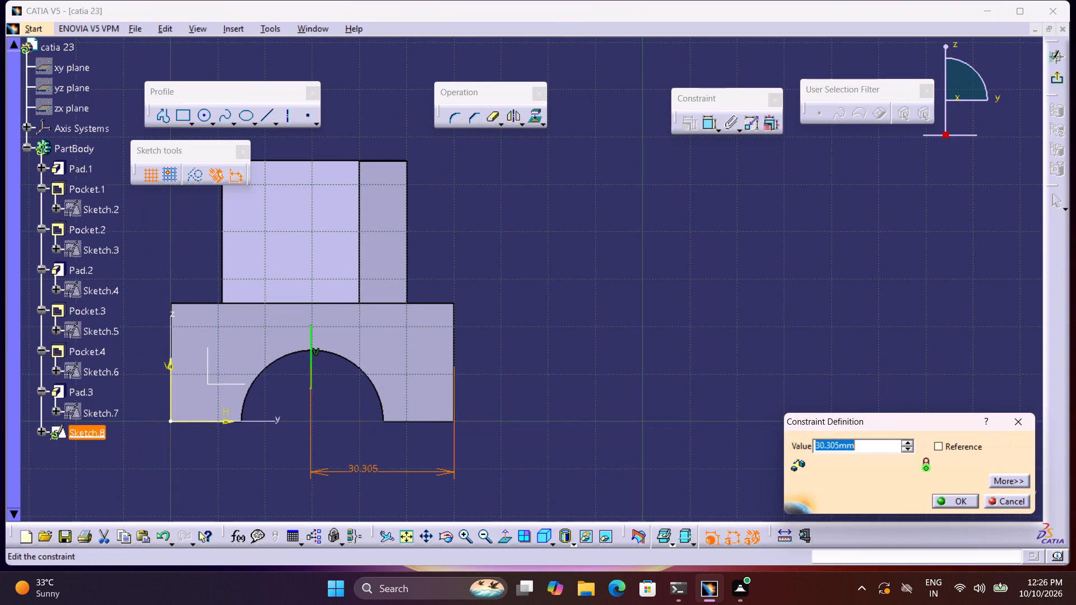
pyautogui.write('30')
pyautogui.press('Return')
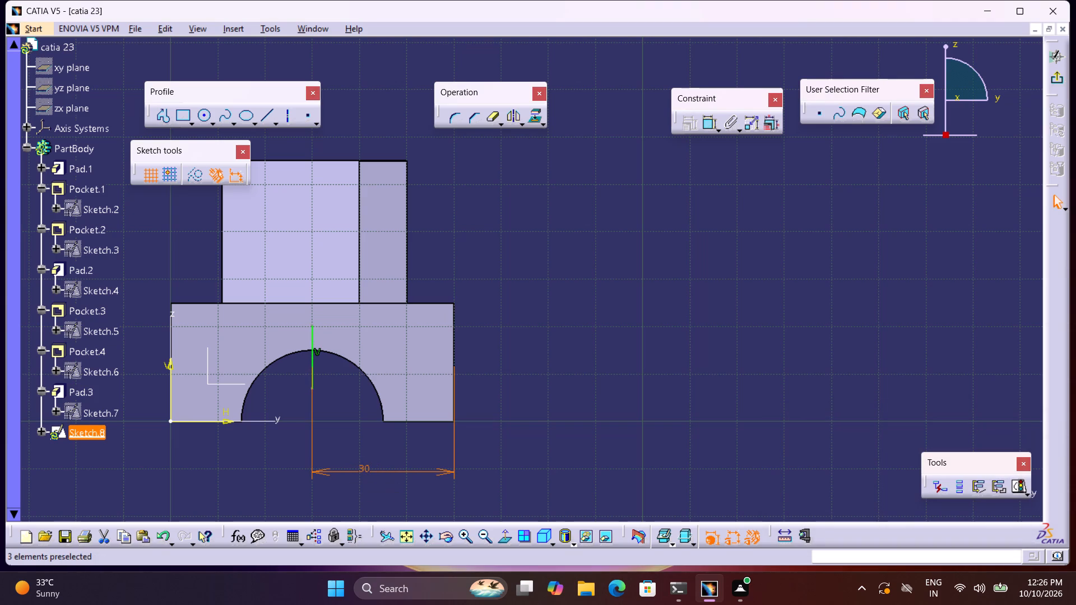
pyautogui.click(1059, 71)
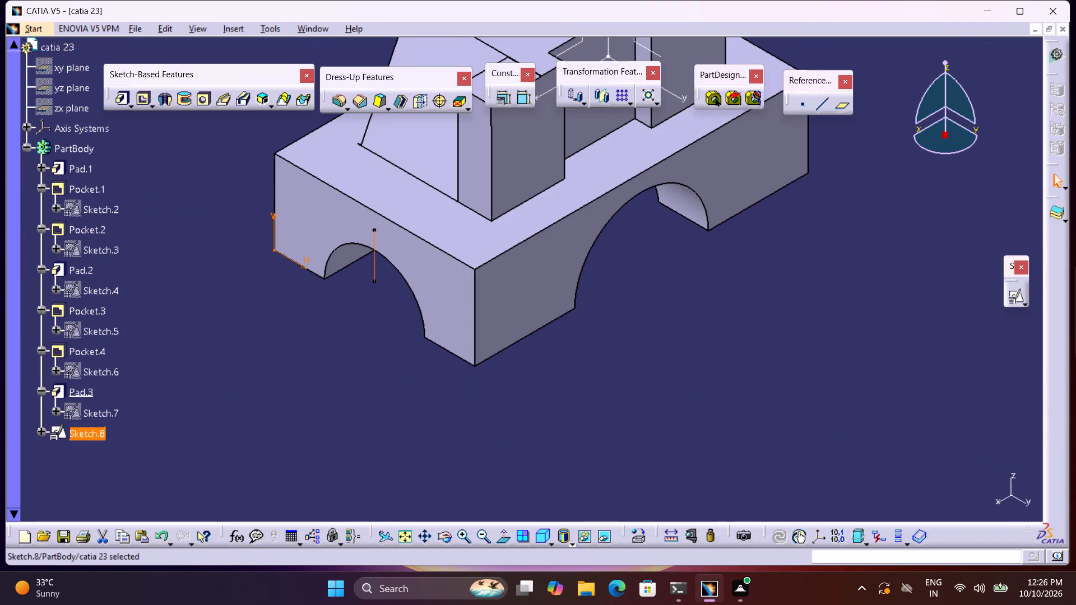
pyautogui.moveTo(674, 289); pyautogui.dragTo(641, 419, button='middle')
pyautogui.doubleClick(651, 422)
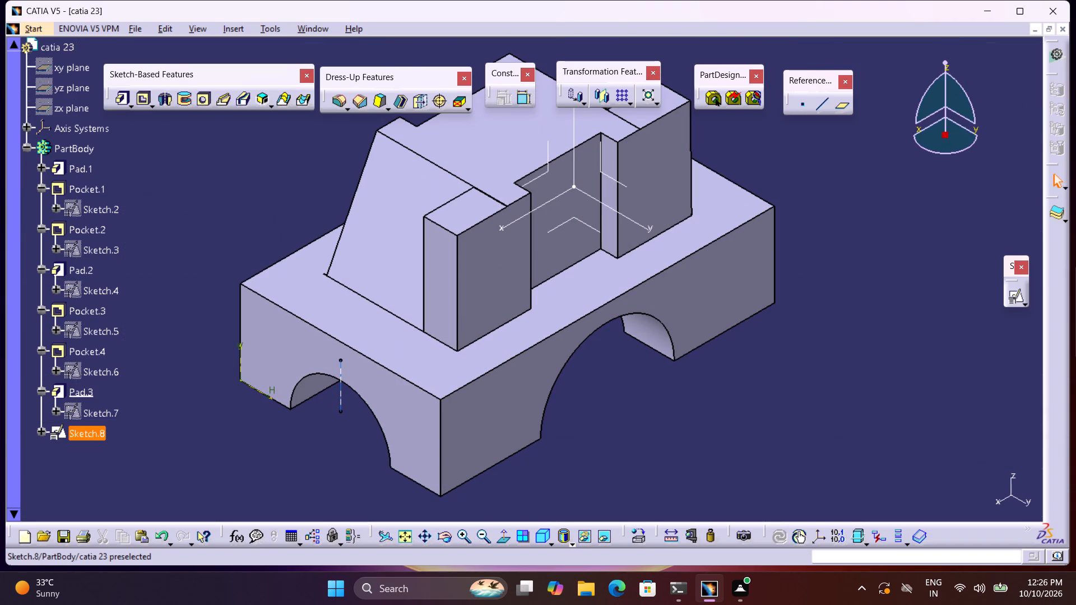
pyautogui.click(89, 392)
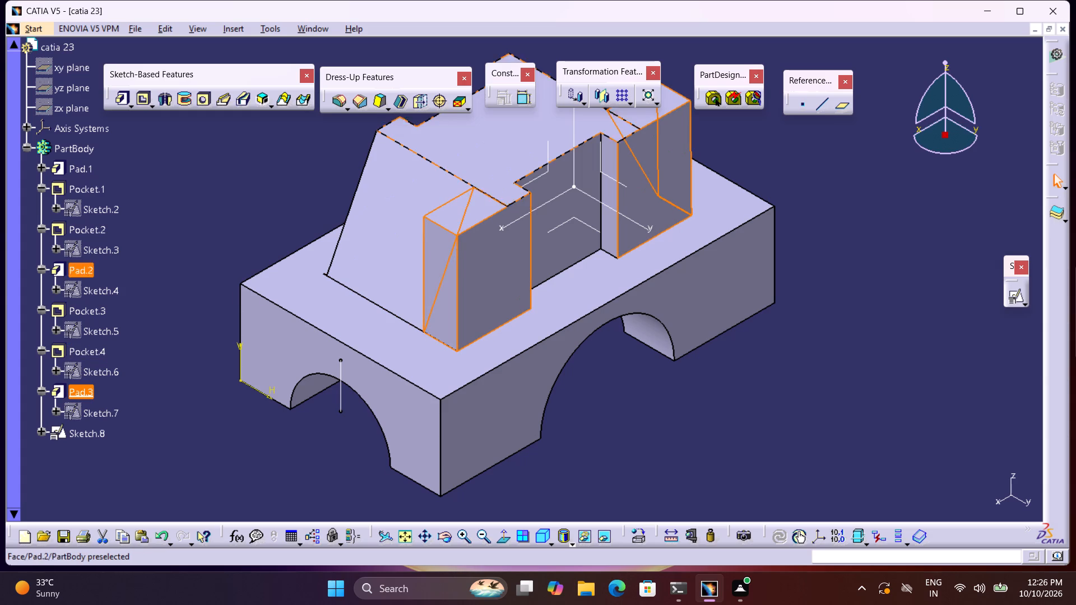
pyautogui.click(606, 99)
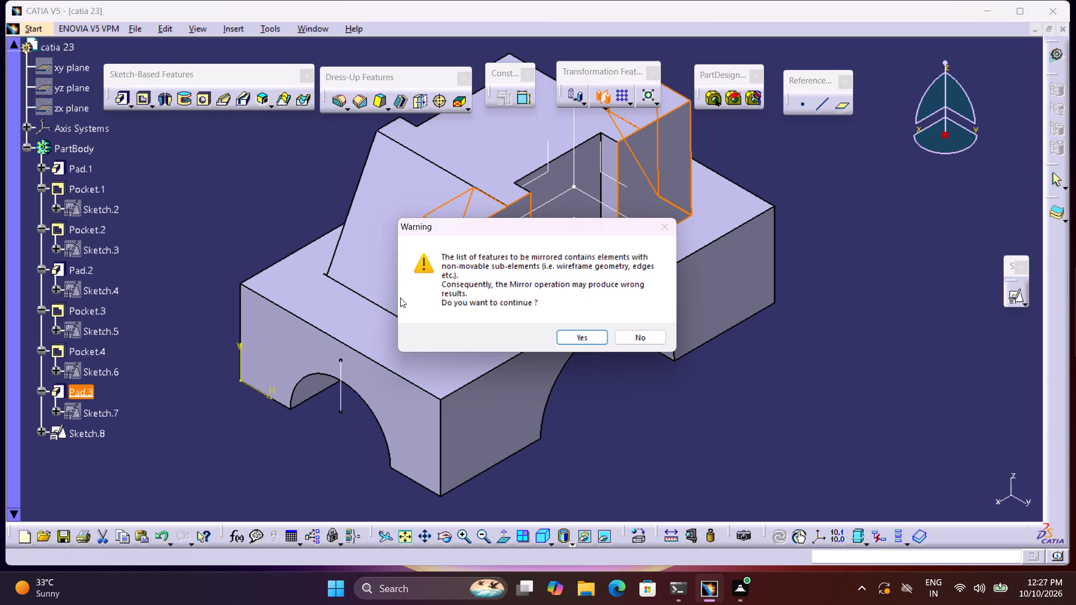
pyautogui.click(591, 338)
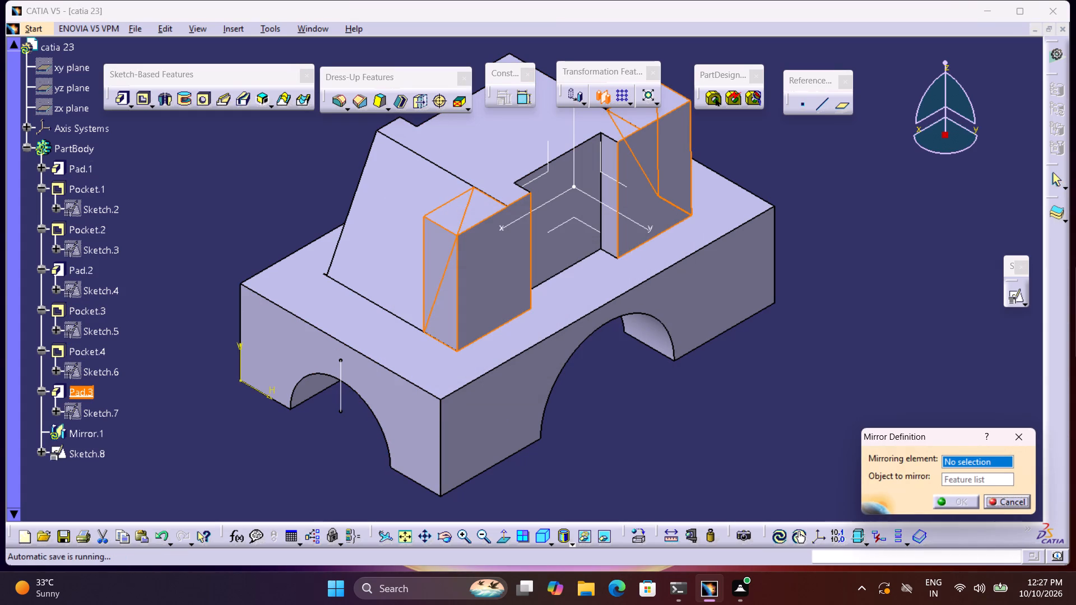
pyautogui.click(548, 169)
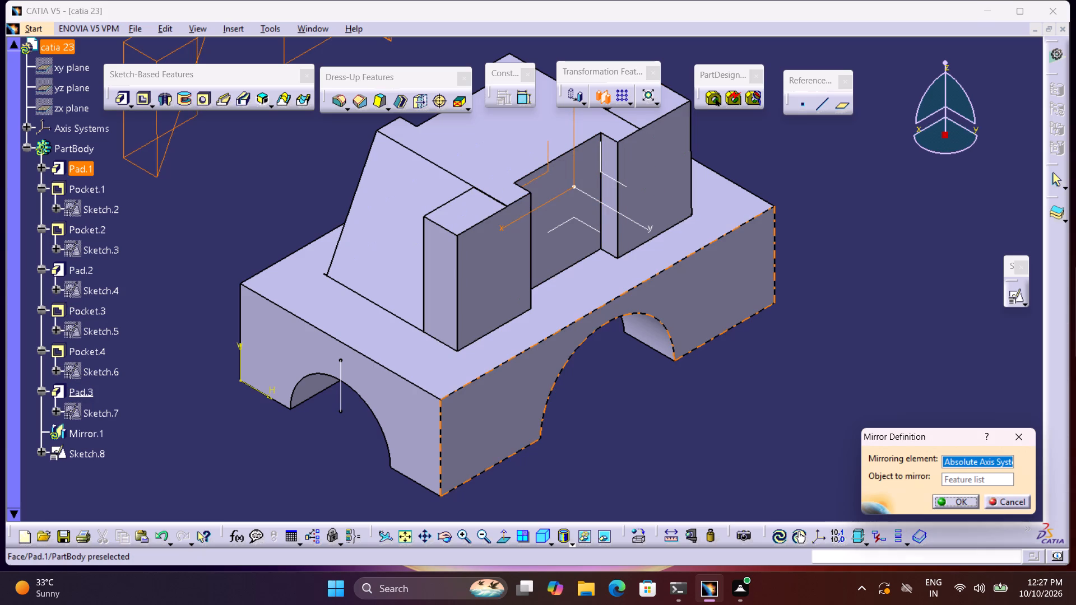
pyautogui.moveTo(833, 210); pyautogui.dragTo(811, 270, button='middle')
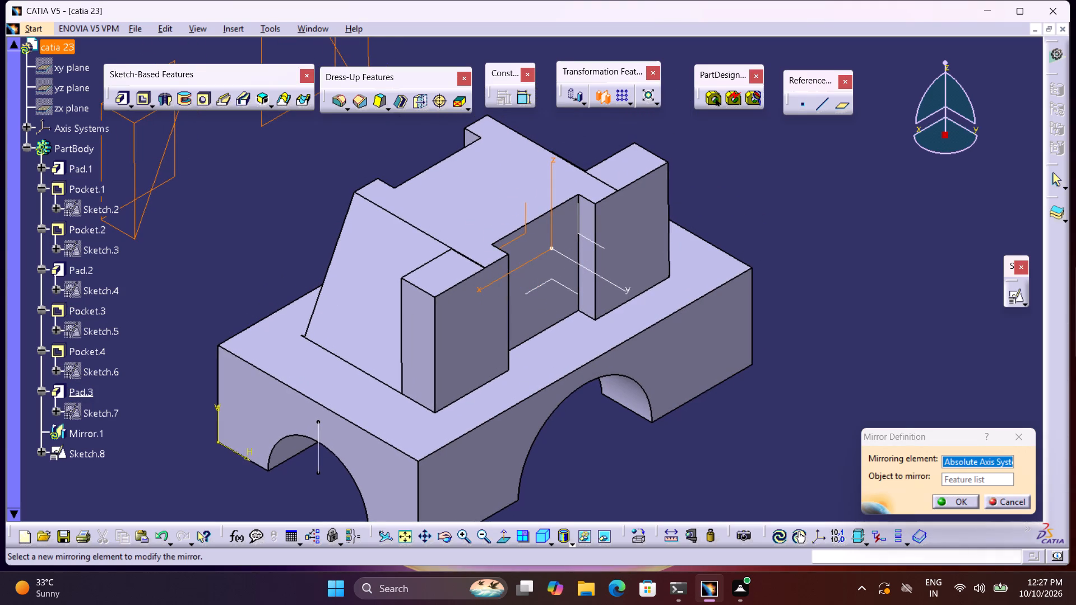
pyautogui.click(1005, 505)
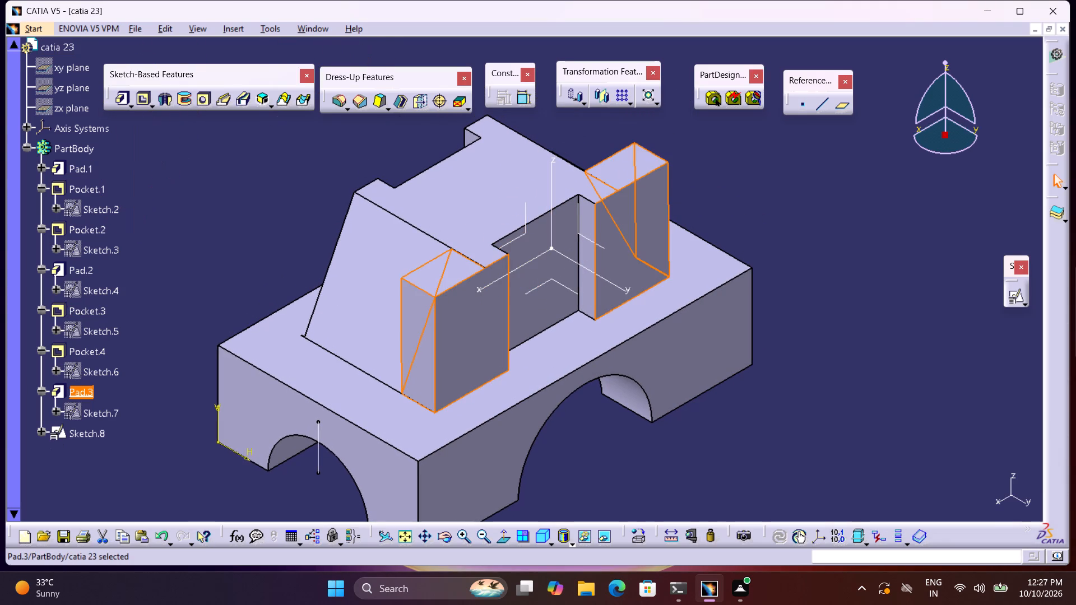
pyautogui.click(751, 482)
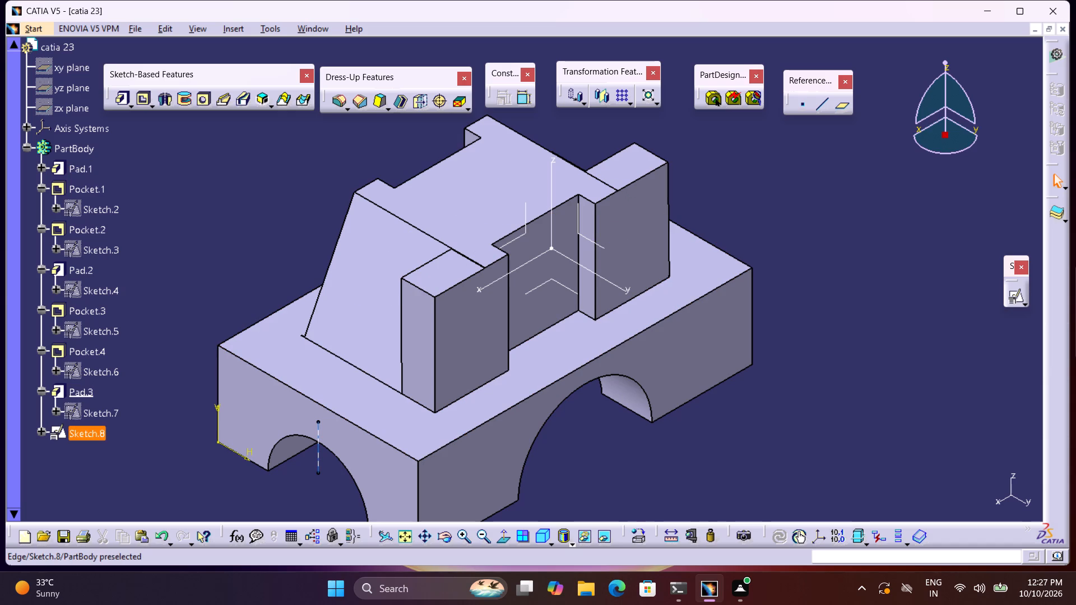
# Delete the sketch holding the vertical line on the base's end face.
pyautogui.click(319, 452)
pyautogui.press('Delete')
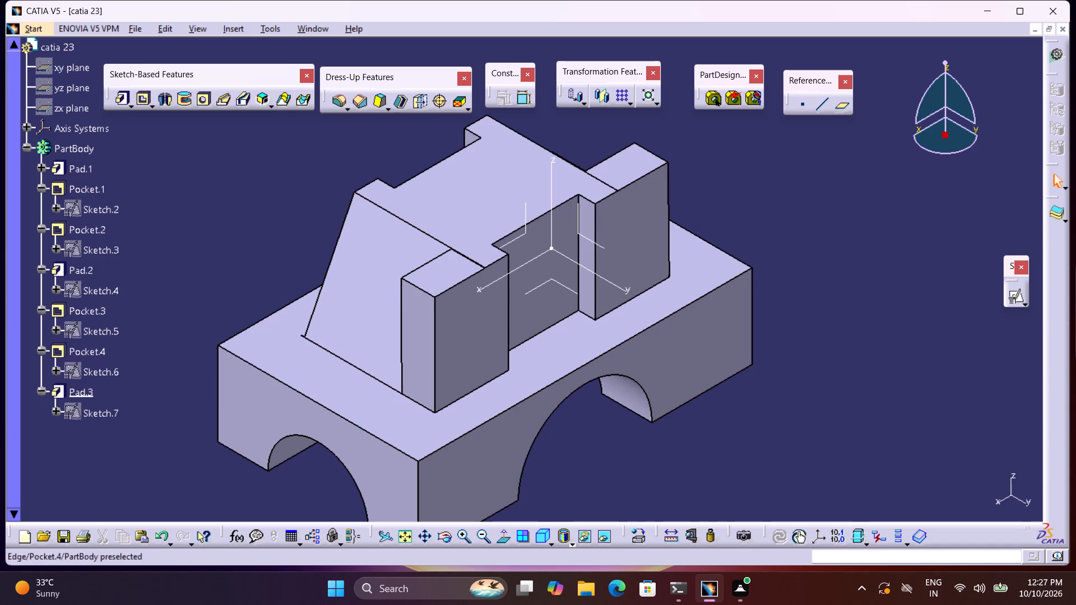
# Create a positioned sketch on the block's long side face opposite the existing triangular pads.
pyautogui.moveTo(328, 237); pyautogui.dragTo(777, 346, button='middle')
pyautogui.moveTo(385, 259); pyautogui.dragTo(783, 348, button='right')
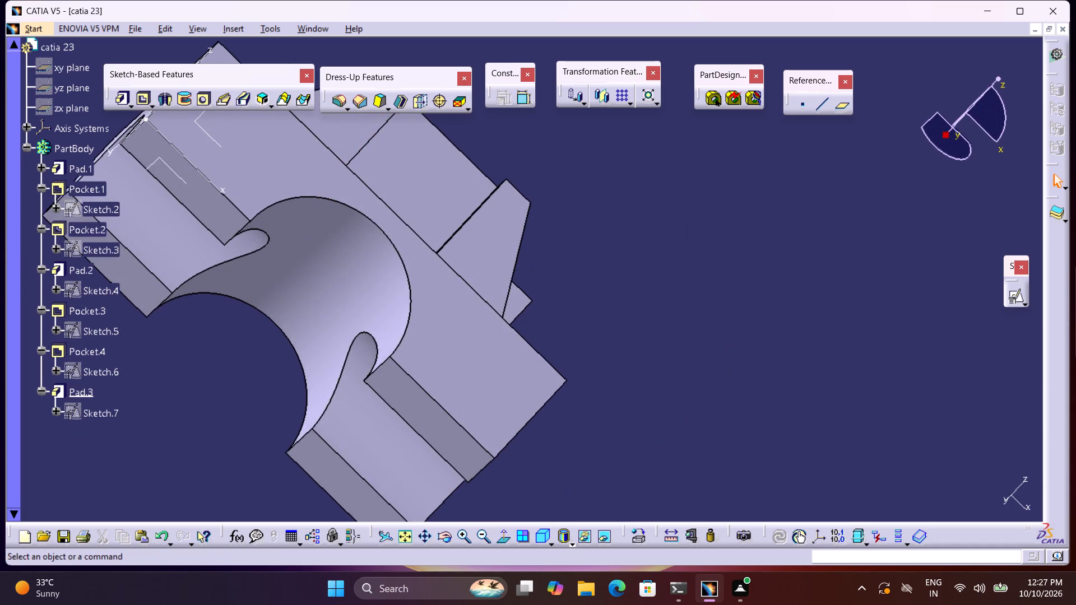
pyautogui.moveTo(772, 324); pyautogui.dragTo(787, 415, button='middle')
pyautogui.moveTo(776, 394); pyautogui.dragTo(715, 495, button='right')
pyautogui.moveTo(732, 469); pyautogui.dragTo(702, 478, button='middle')
pyautogui.moveTo(638, 286); pyautogui.dragTo(641, 371, button='middle')
pyautogui.moveTo(647, 343); pyautogui.dragTo(641, 371, button='right')
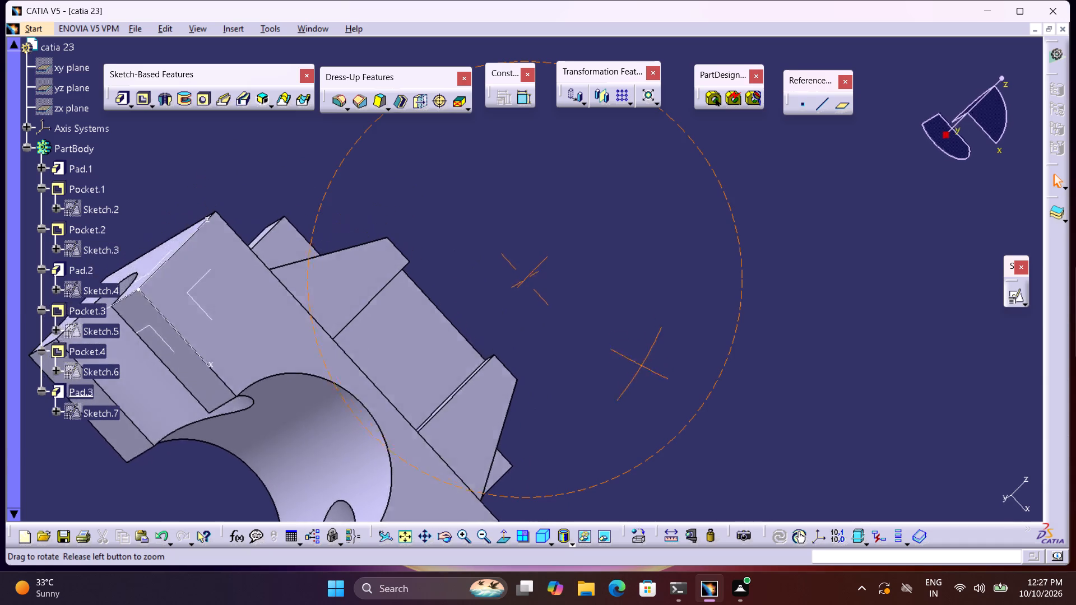
pyautogui.moveTo(641, 371); pyautogui.dragTo(489, 426, button='right')
pyautogui.moveTo(641, 371); pyautogui.dragTo(505, 416, button='middle')
pyautogui.scroll(1, 553, 399)
pyautogui.click(1015, 295)
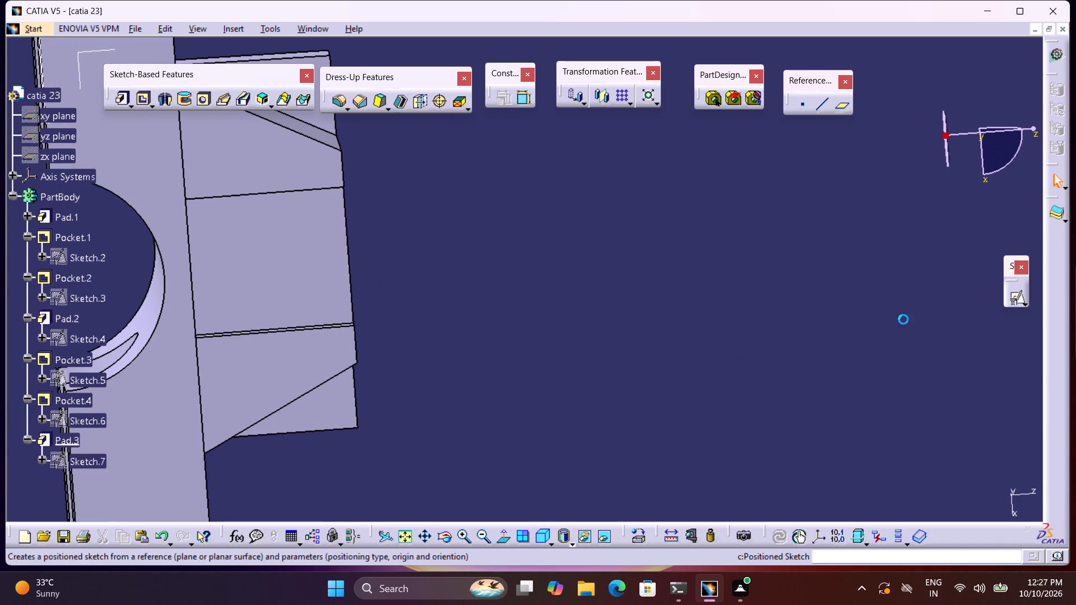
pyautogui.click(268, 383)
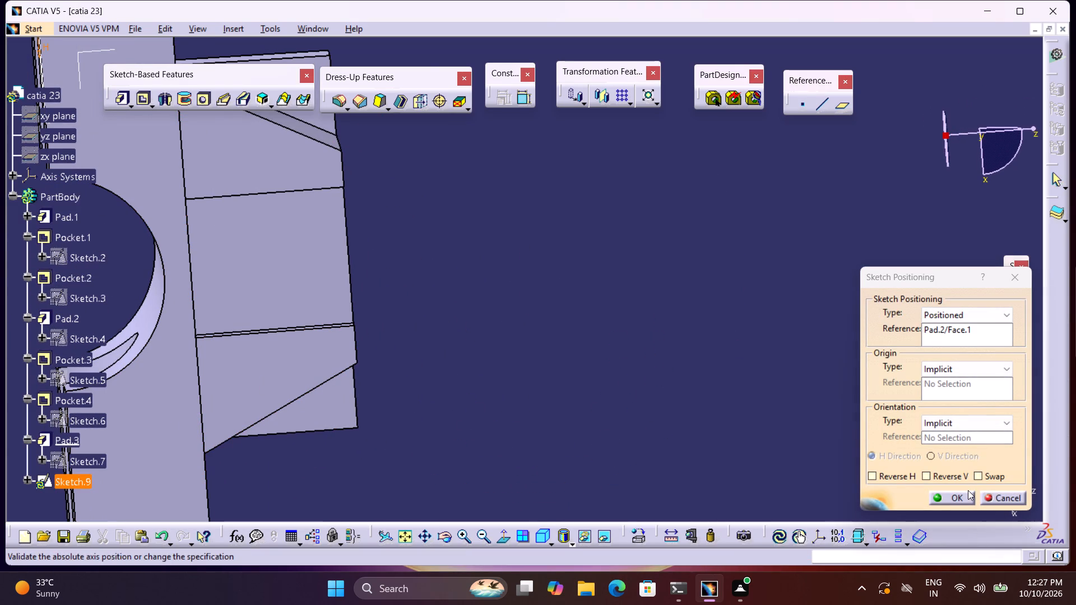
pyautogui.click(967, 493)
# Sketch a closed triangle beside the block's sloped end, with a horizontal top edge about 9 mm long.
pyautogui.moveTo(513, 412); pyautogui.dragTo(493, 376, button='middle')
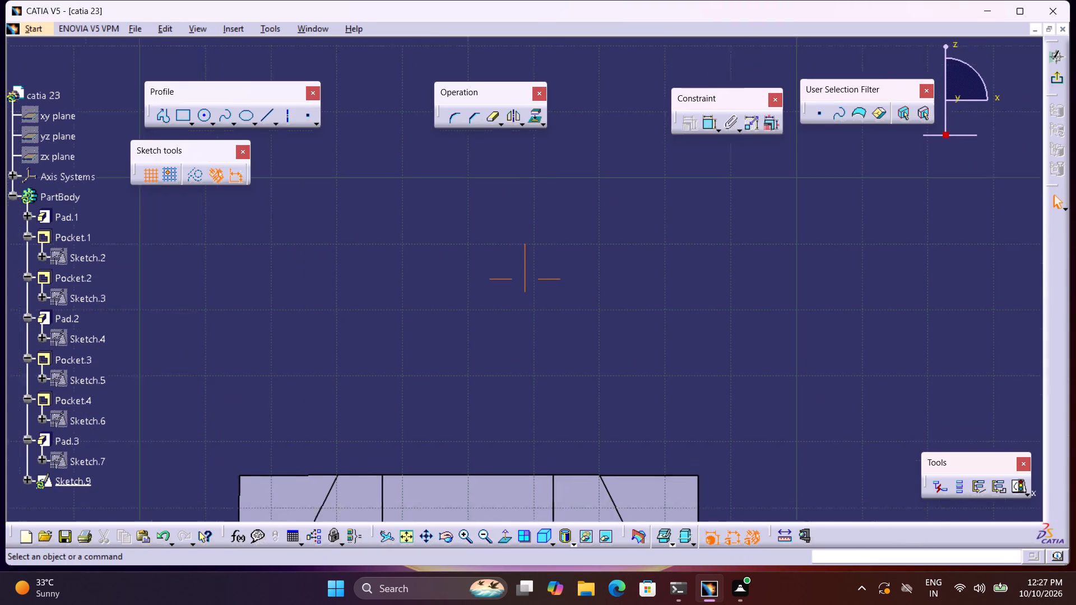
pyautogui.moveTo(493, 376); pyautogui.dragTo(644, 143, button='middle')
pyautogui.rightClick(653, 179)
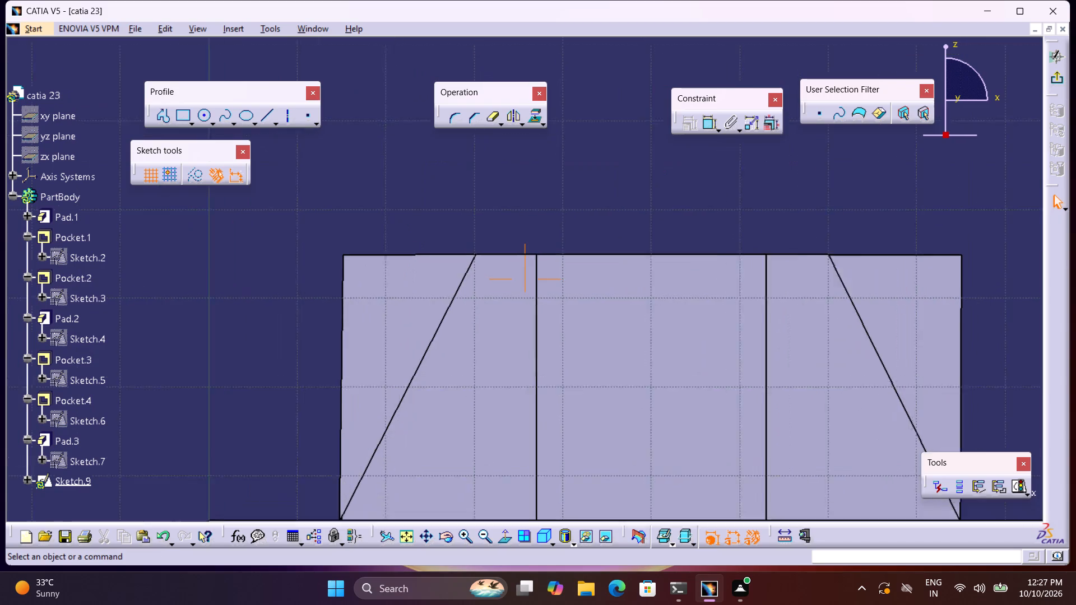
pyautogui.moveTo(644, 143); pyautogui.dragTo(643, 123, button='middle')
pyautogui.moveTo(567, 313); pyautogui.dragTo(625, 249, button='middle')
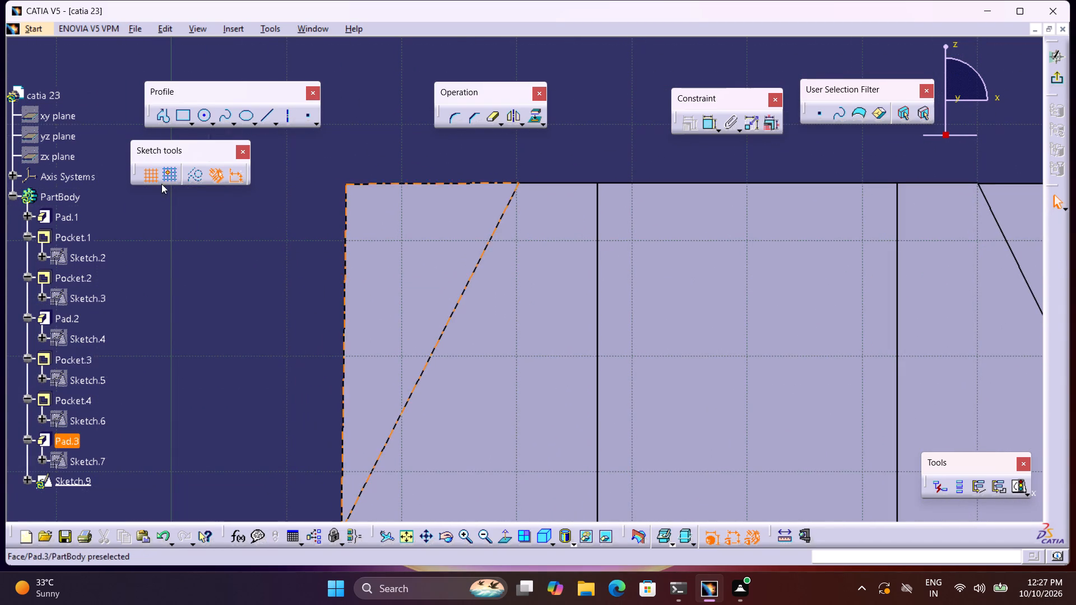
pyautogui.click(162, 115)
pyautogui.click(381, 215)
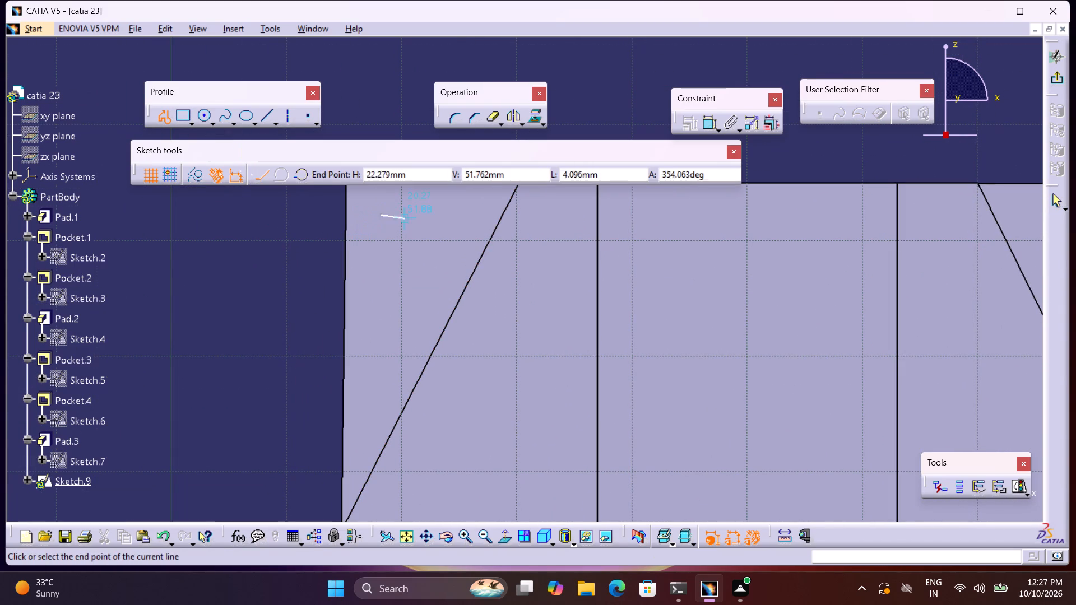
pyautogui.click(484, 217)
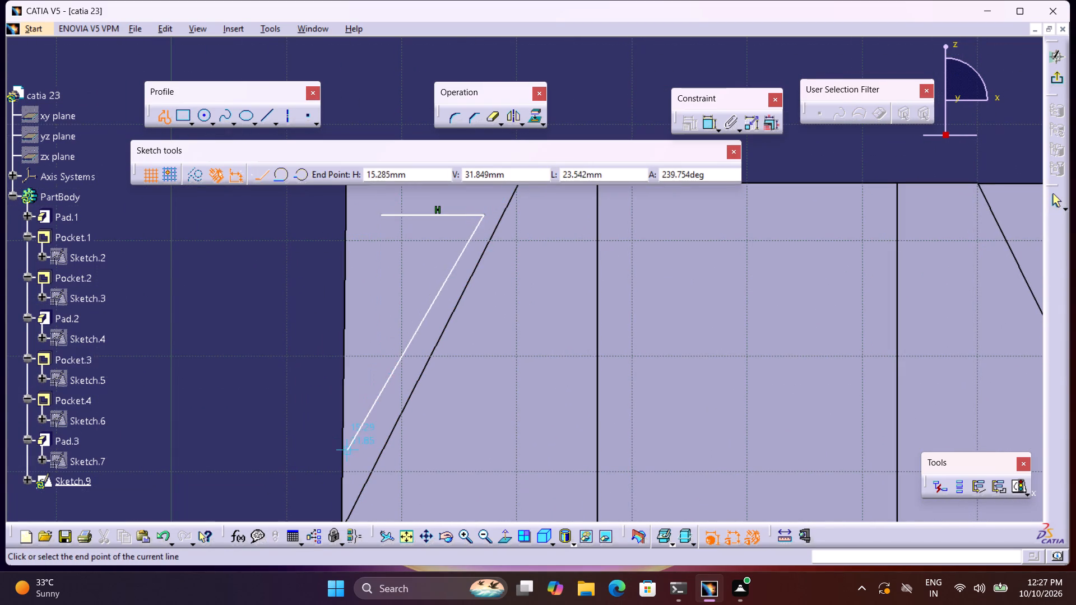
pyautogui.click(363, 463)
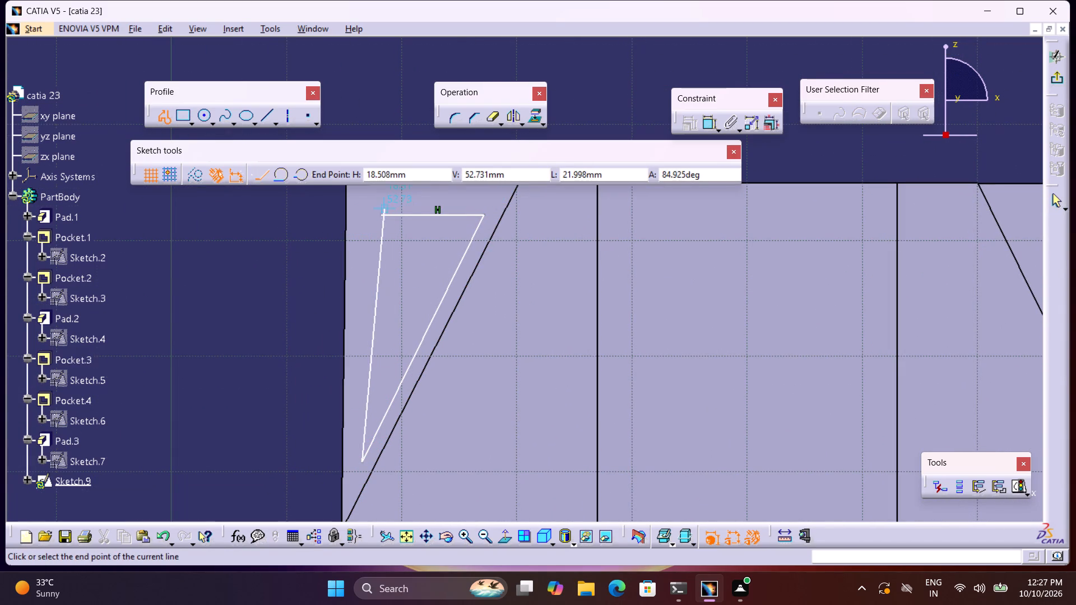
pyautogui.click(384, 216)
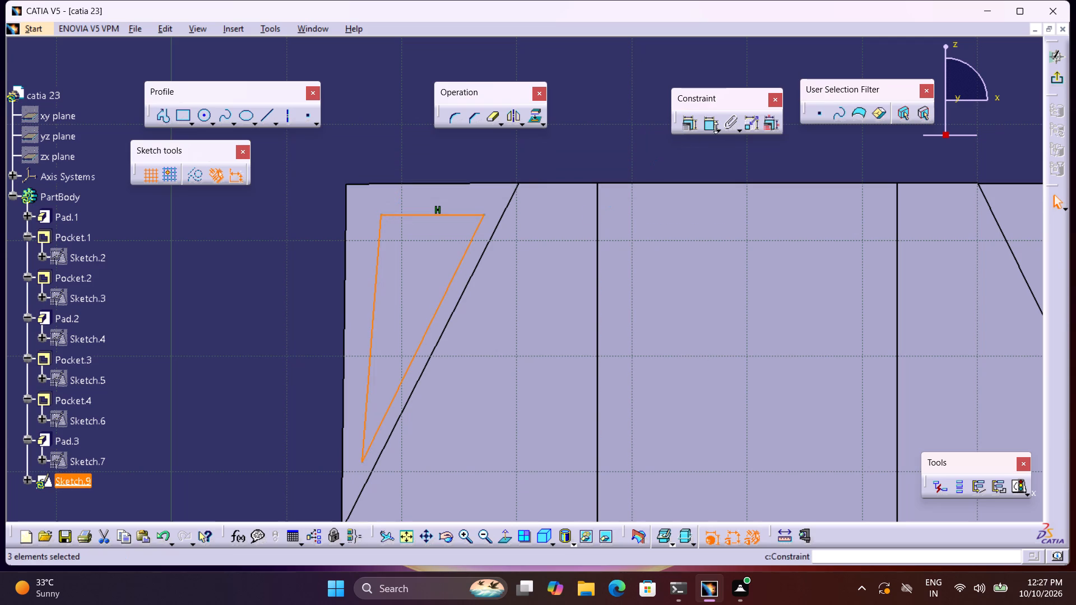
# Dimension the triangle's horizontal top edge to 15 mm.
pyautogui.click(710, 125)
pyautogui.click(442, 212)
pyautogui.click(438, 174)
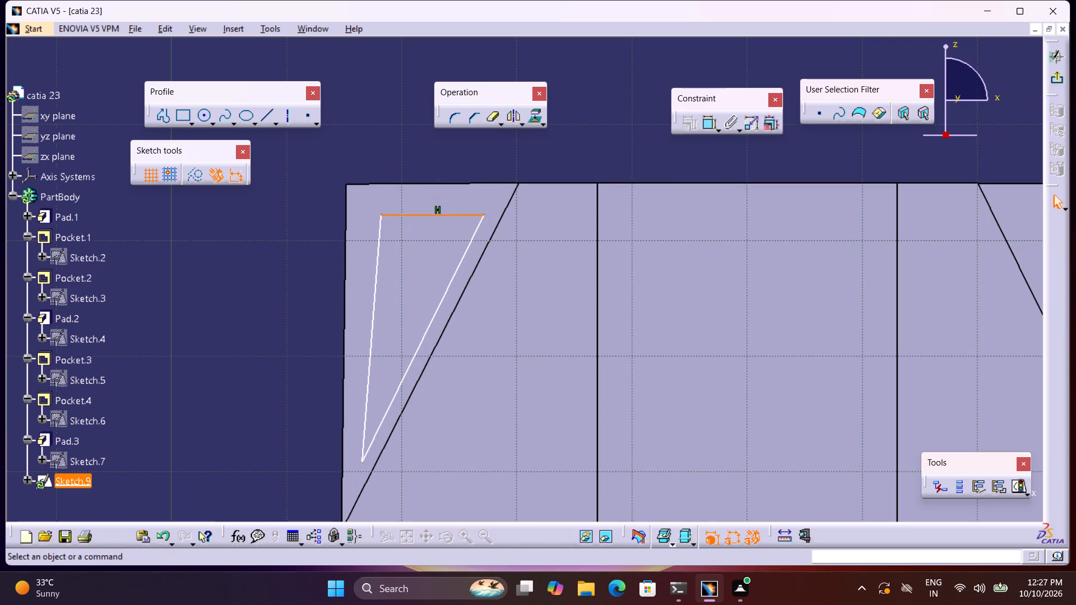
pyautogui.doubleClick(708, 127)
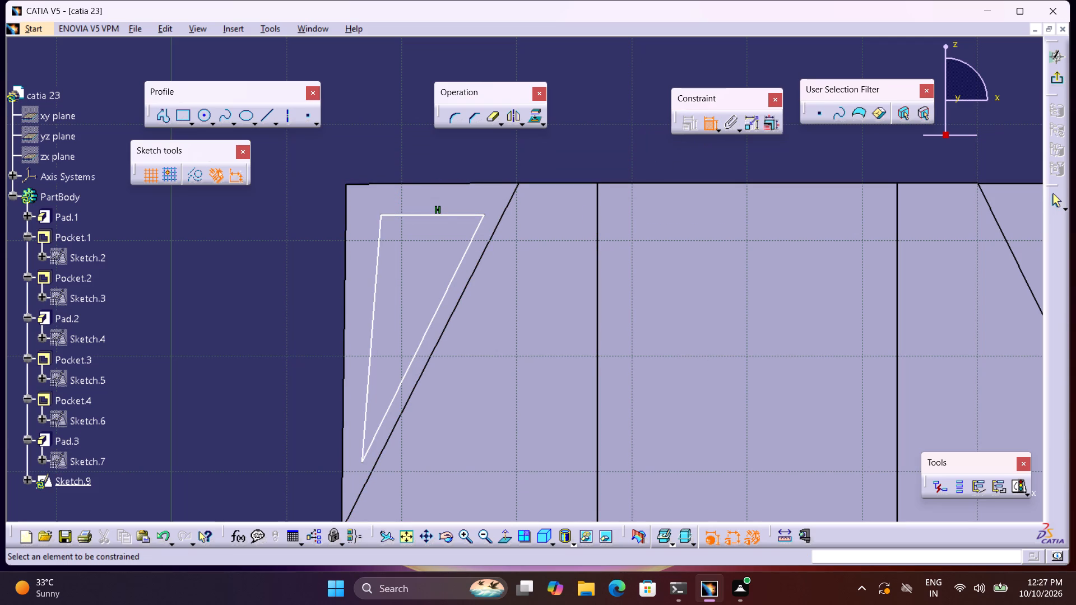
pyautogui.click(457, 216)
pyautogui.click(444, 165)
pyautogui.doubleClick(446, 162)
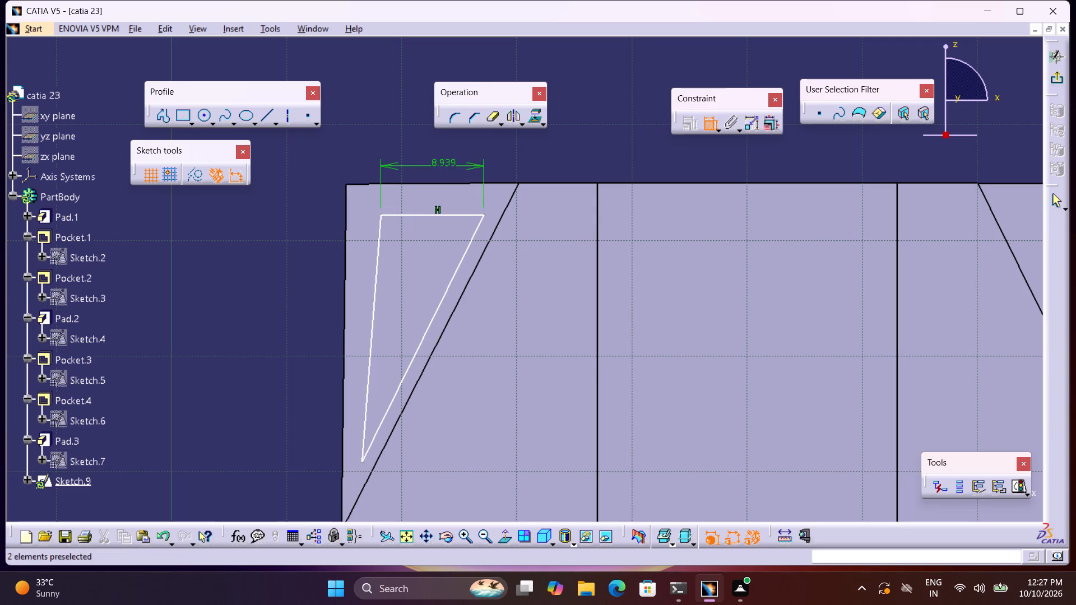
pyautogui.write('15')
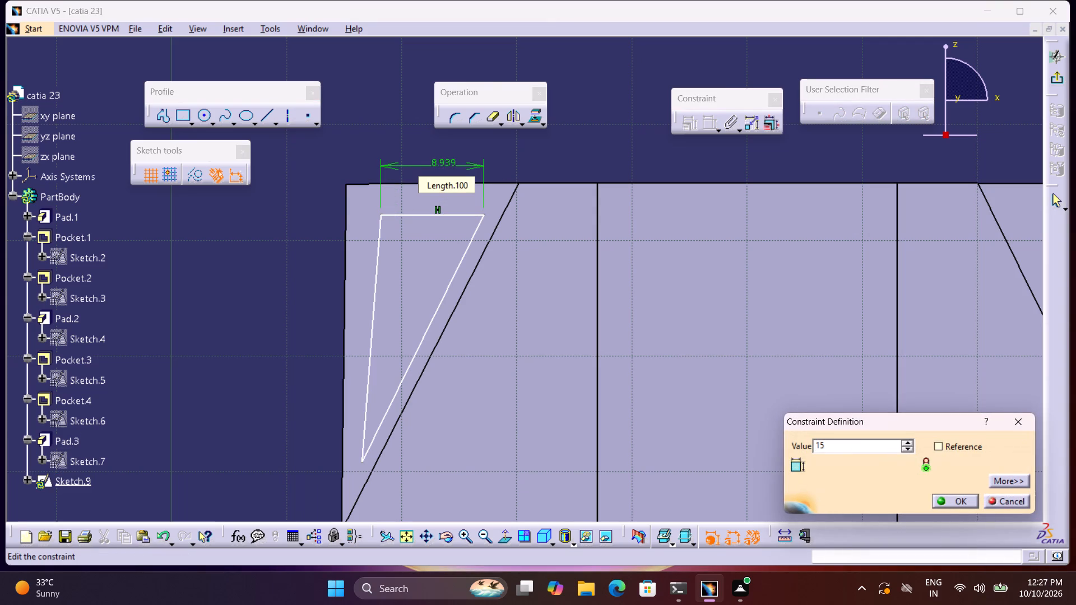
pyautogui.press('Return')
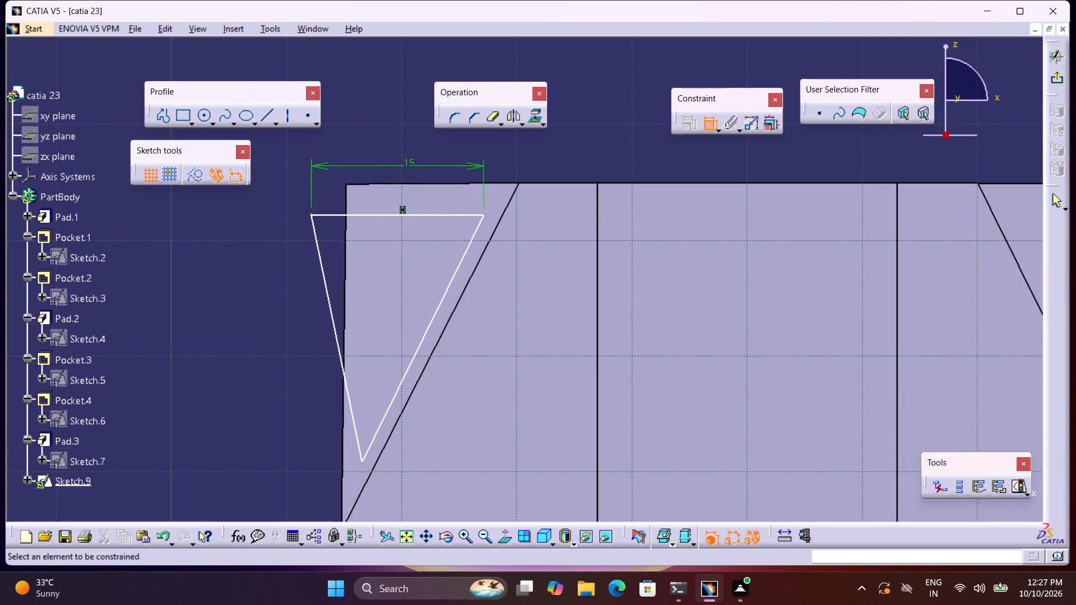
# Dimension the triangle's steep outer side to 30 mm.
pyautogui.click(352, 405)
pyautogui.click(321, 404)
pyautogui.hscroll(1, 315, 400)
pyautogui.doubleClick(315, 400)
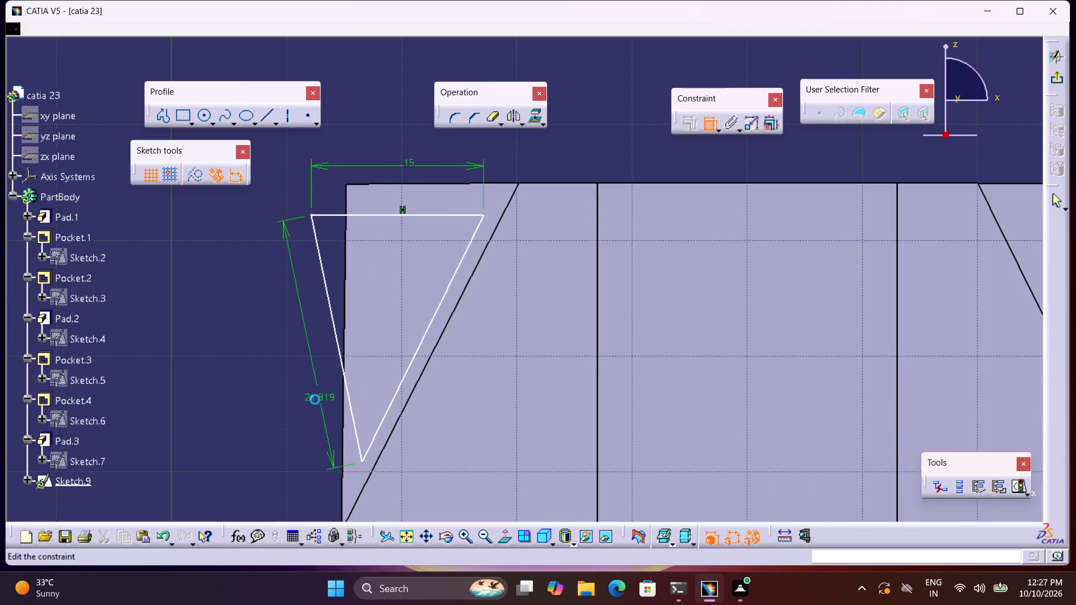
pyautogui.press('3')
pyautogui.press('0')
pyautogui.press('Return')
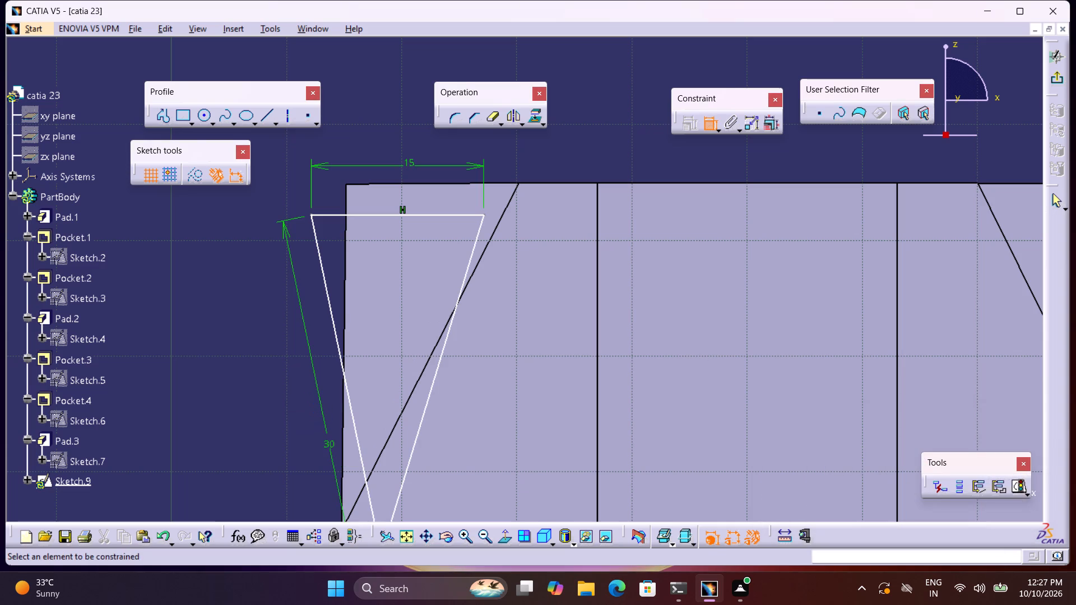
# Make the triangle's sloped side coincident with the block's sloped edge and its upper inner corner coincident with that slope's top end.
pyautogui.click(475, 253)
pyautogui.click(481, 257)
pyautogui.rightClick(481, 257)
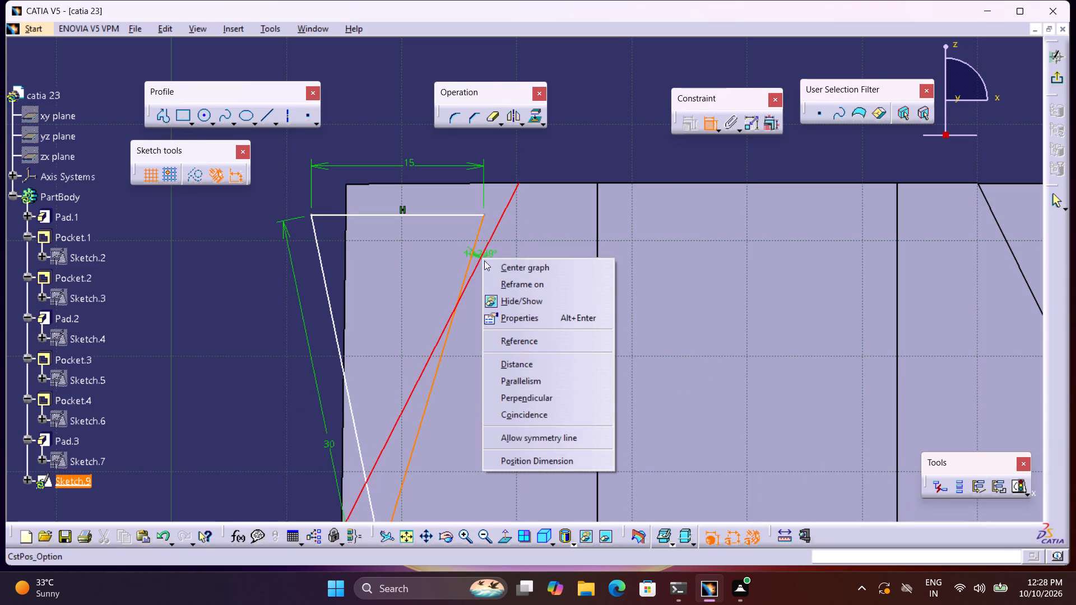
pyautogui.click(533, 420)
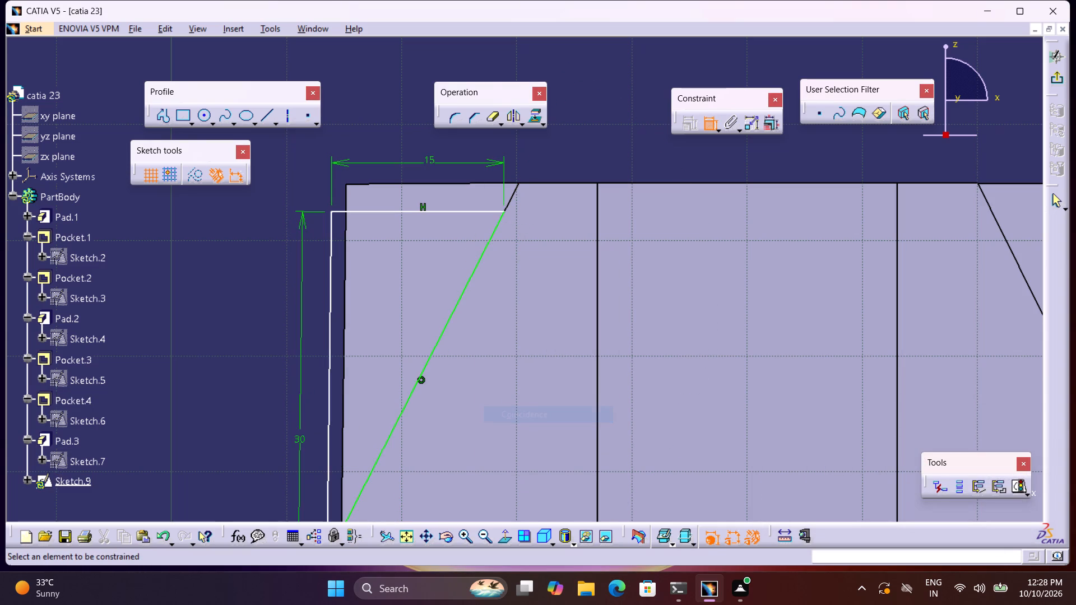
pyautogui.click(501, 209)
pyautogui.click(504, 210)
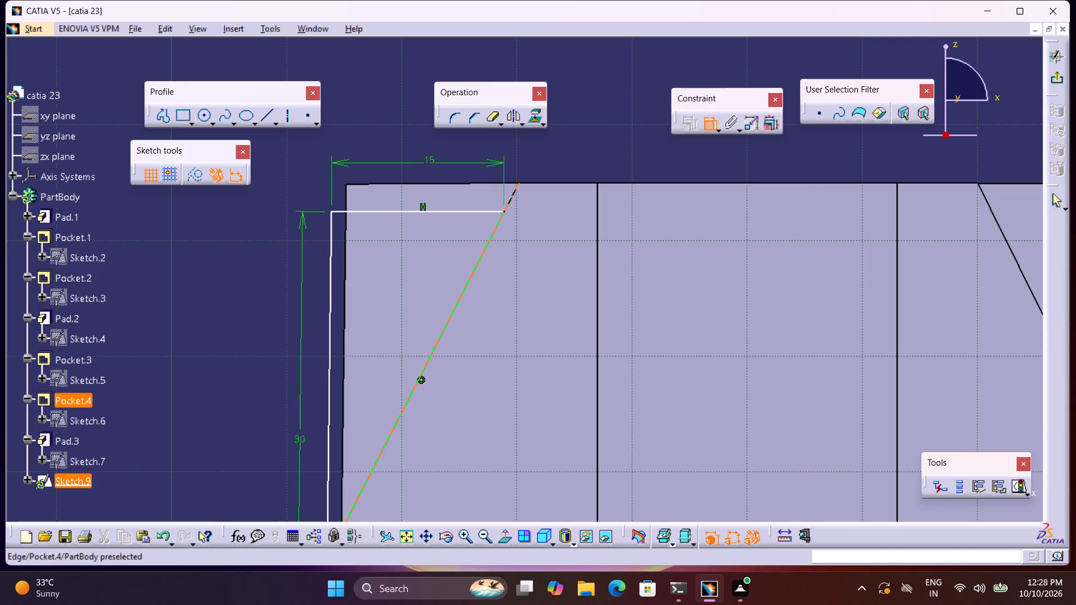
pyautogui.click(519, 182)
pyautogui.rightClick(519, 182)
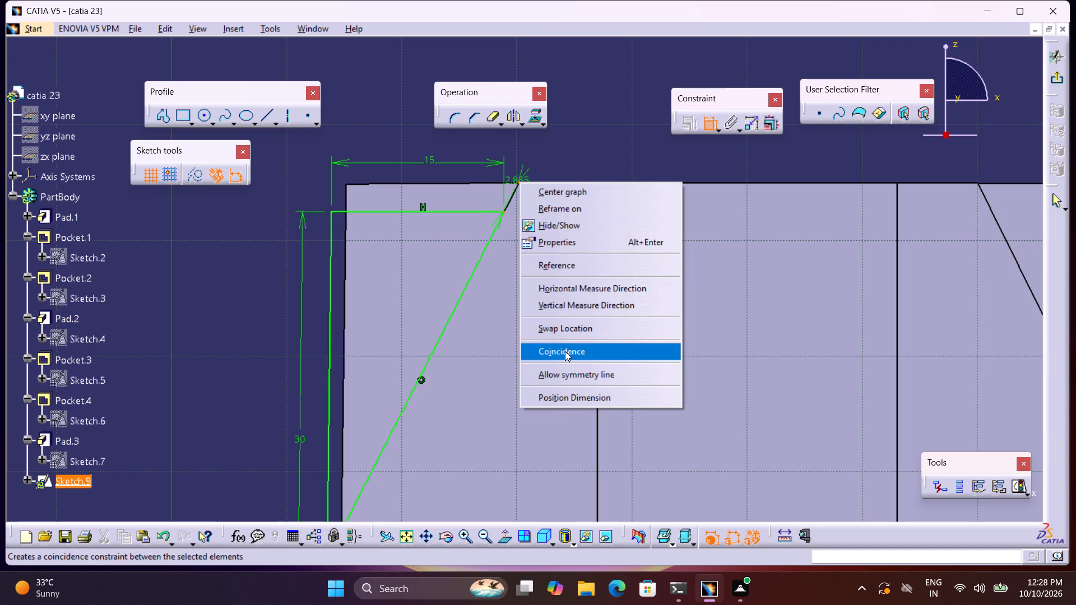
pyautogui.click(567, 352)
# Draw a vertical line about 8 mm long near the middle of the block's side face.
pyautogui.moveTo(582, 333); pyautogui.dragTo(556, 294, button='middle')
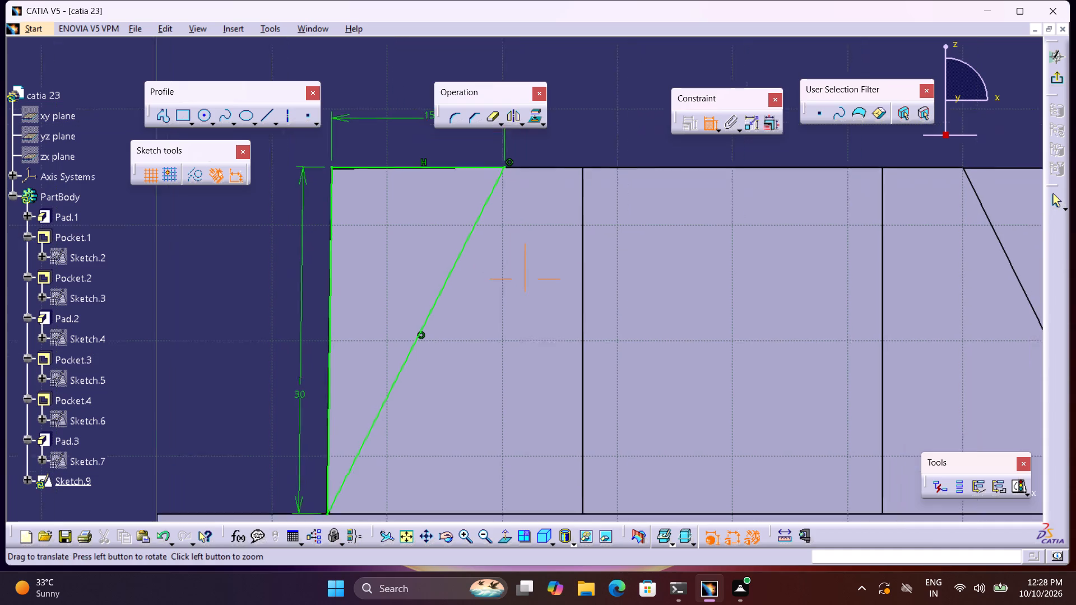
pyautogui.moveTo(556, 294); pyautogui.dragTo(536, 232, button='middle')
pyautogui.moveTo(666, 259); pyautogui.dragTo(414, 362, button='middle')
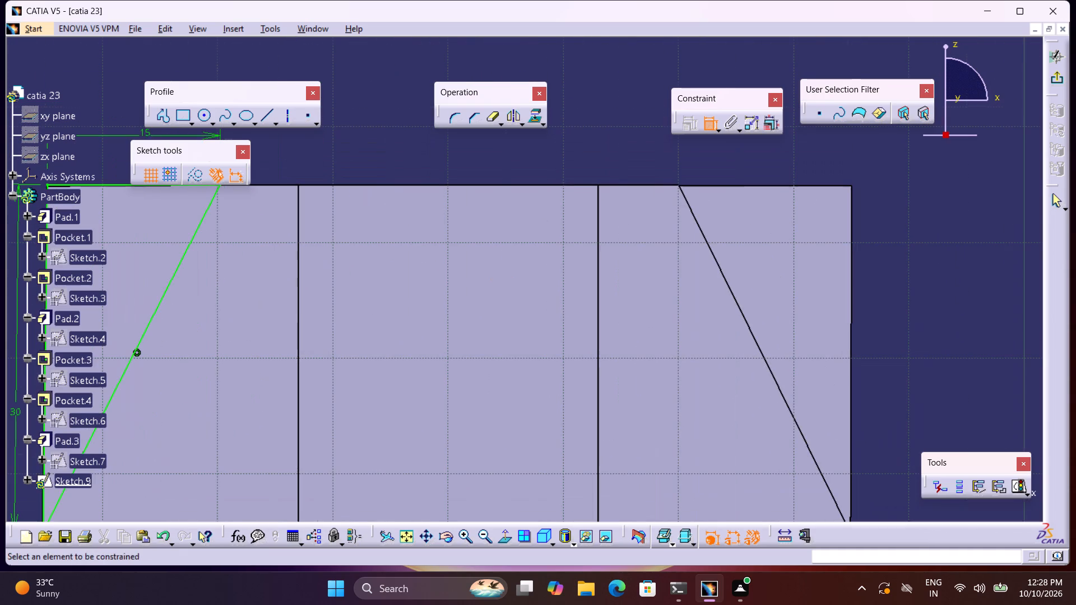
pyautogui.click(268, 117)
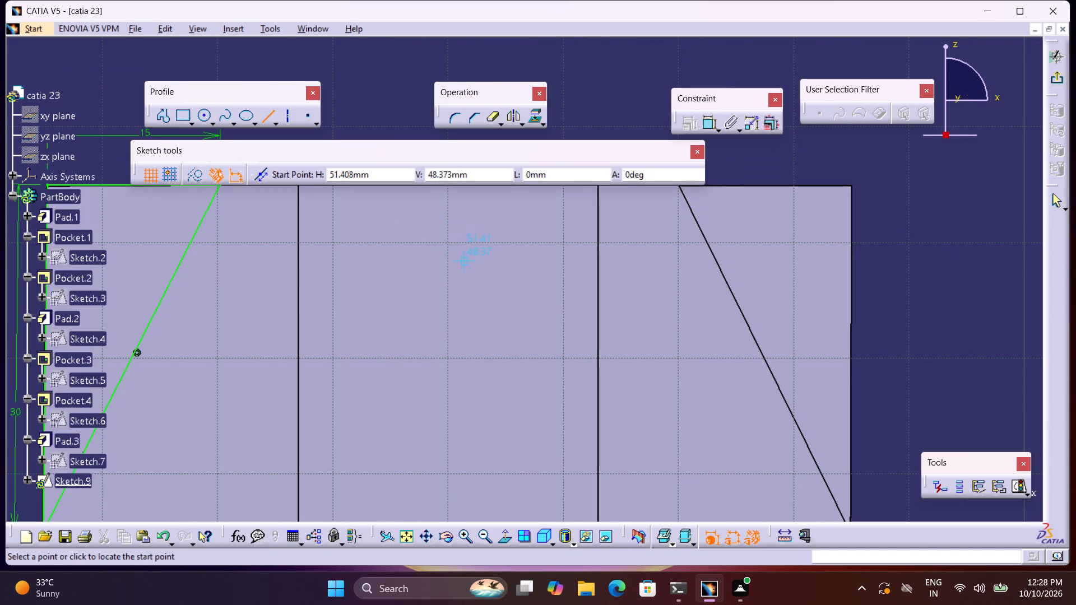
pyautogui.click(446, 254)
pyautogui.click(446, 347)
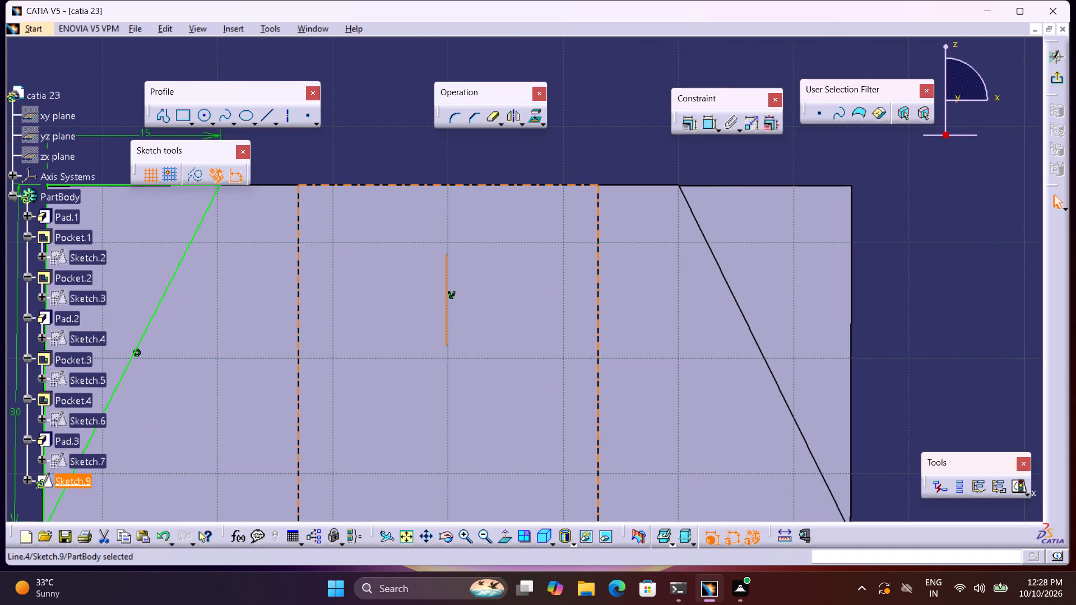
pyautogui.click(671, 152)
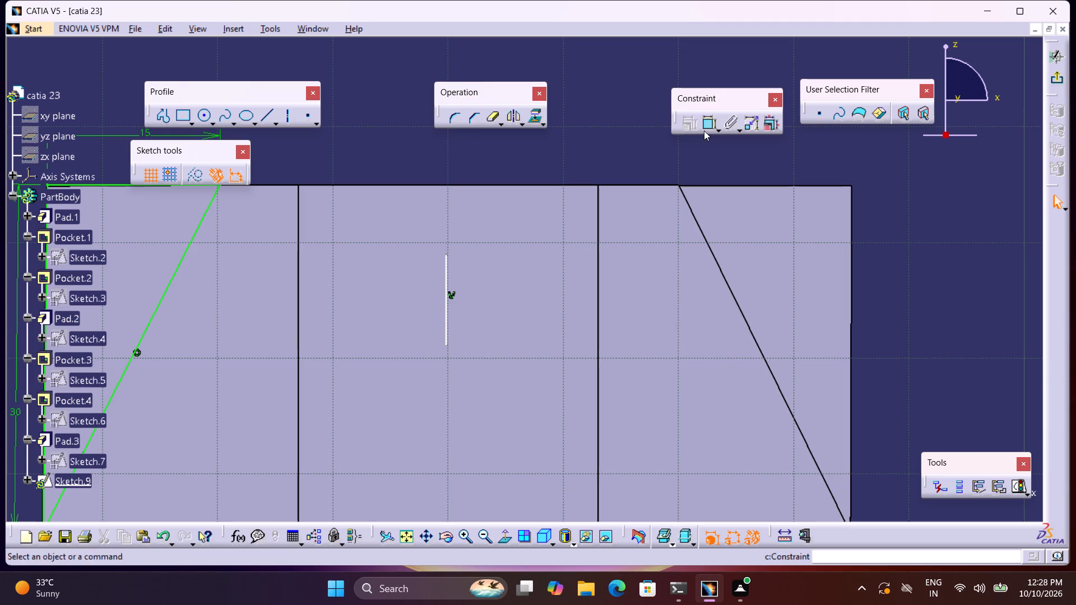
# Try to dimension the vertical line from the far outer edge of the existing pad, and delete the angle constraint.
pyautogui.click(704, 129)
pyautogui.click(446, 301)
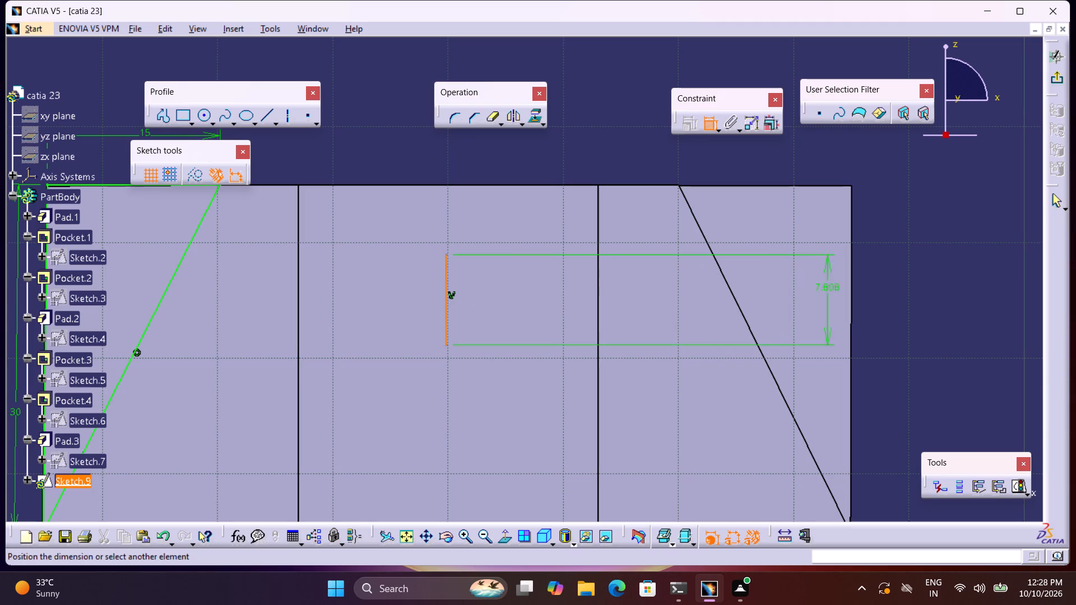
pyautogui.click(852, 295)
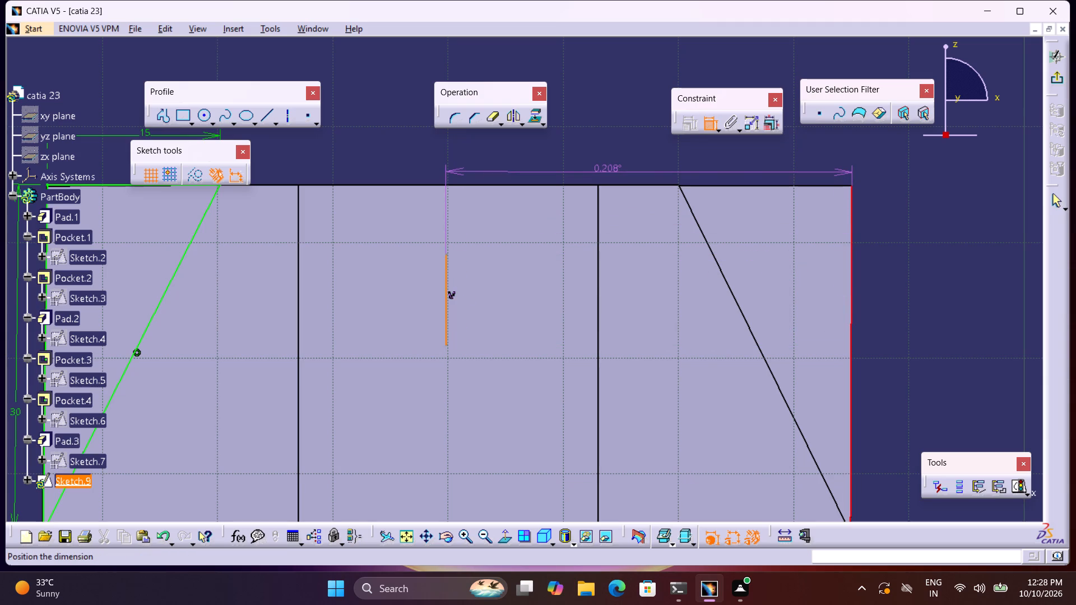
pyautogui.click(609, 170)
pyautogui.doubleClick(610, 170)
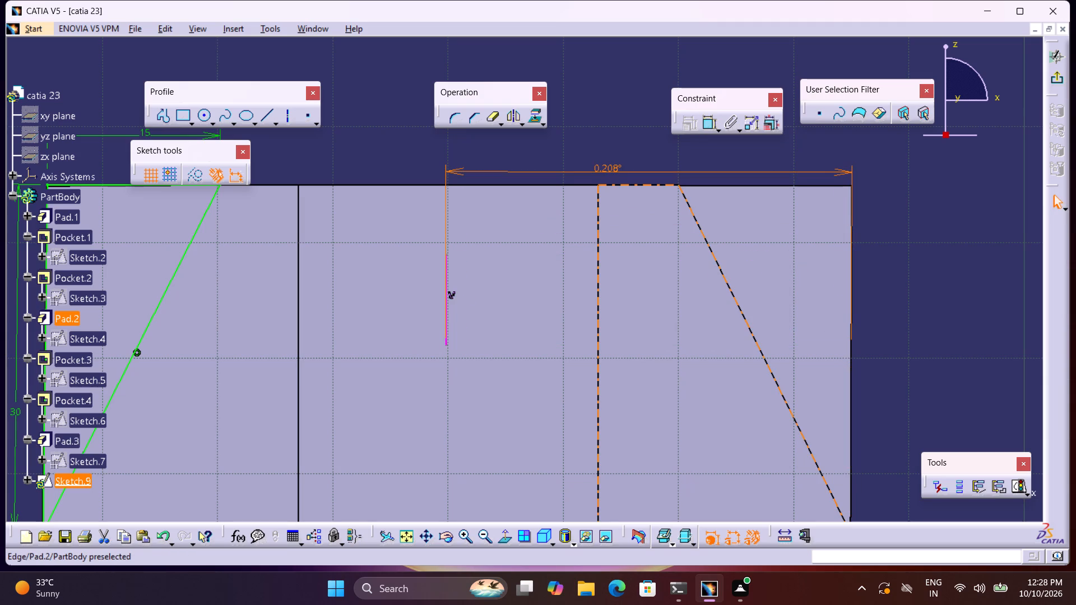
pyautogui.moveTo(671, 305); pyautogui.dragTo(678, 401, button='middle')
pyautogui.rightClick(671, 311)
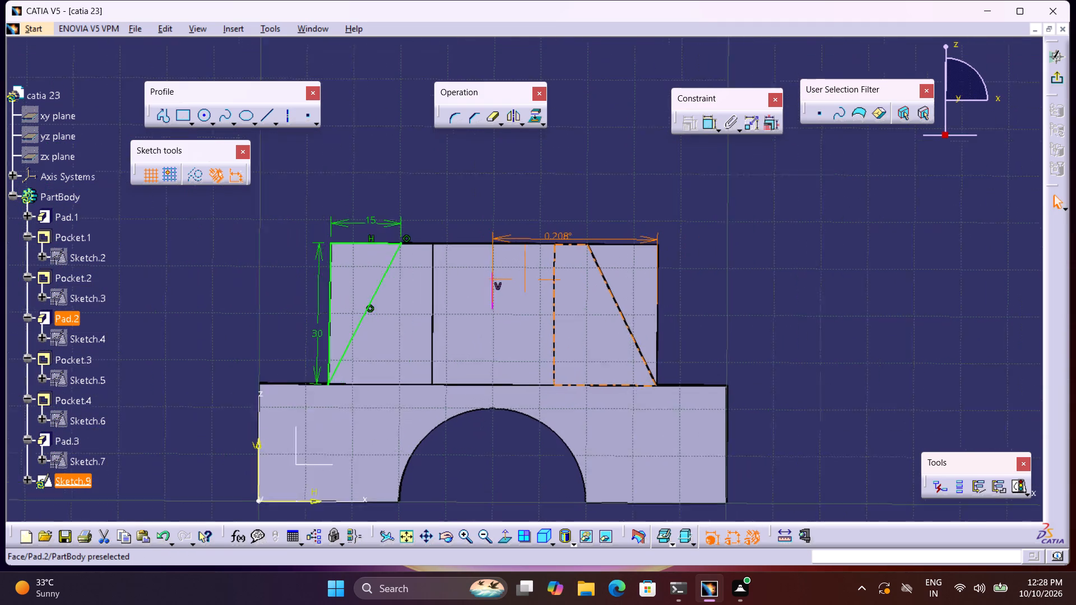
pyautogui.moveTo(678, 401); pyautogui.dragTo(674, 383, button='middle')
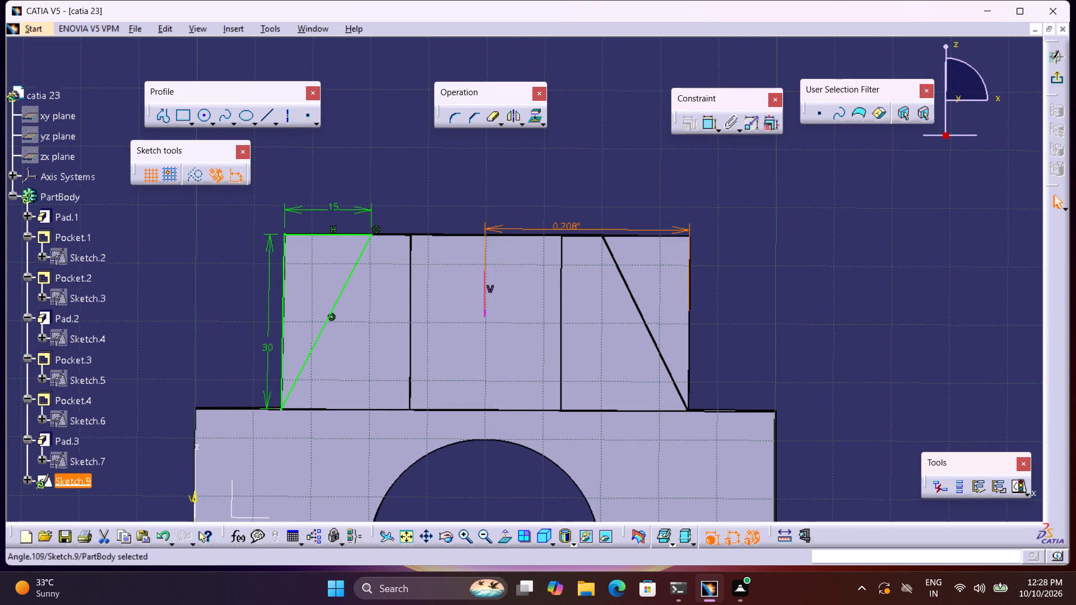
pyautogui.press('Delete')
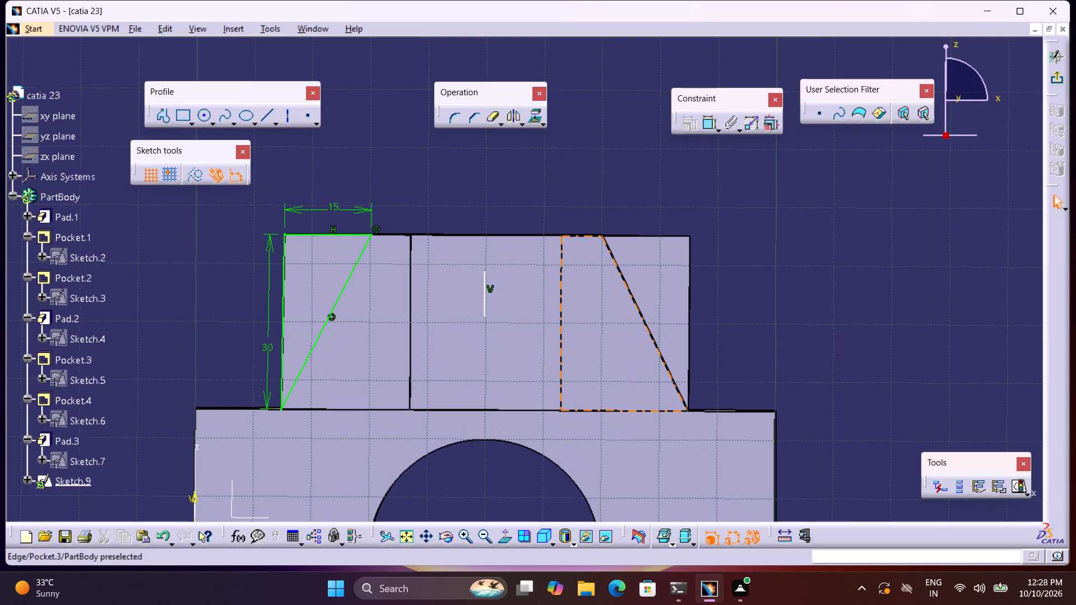
# Dimension the vertical line 13 mm from the notch edge nearest the triangle-free slope of the block.
pyautogui.click(710, 123)
pyautogui.click(483, 296)
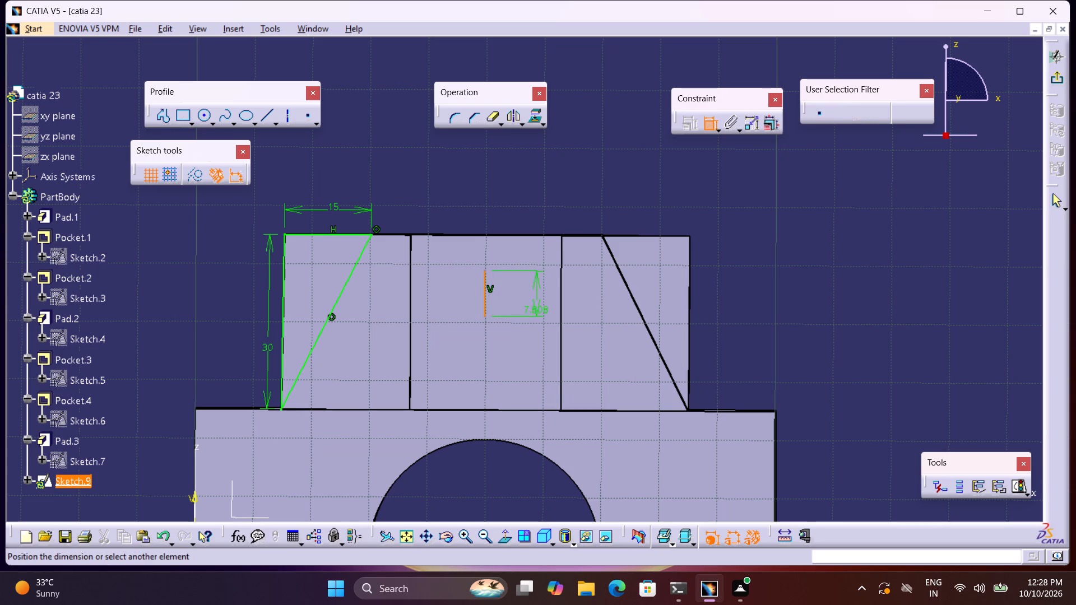
pyautogui.click(561, 314)
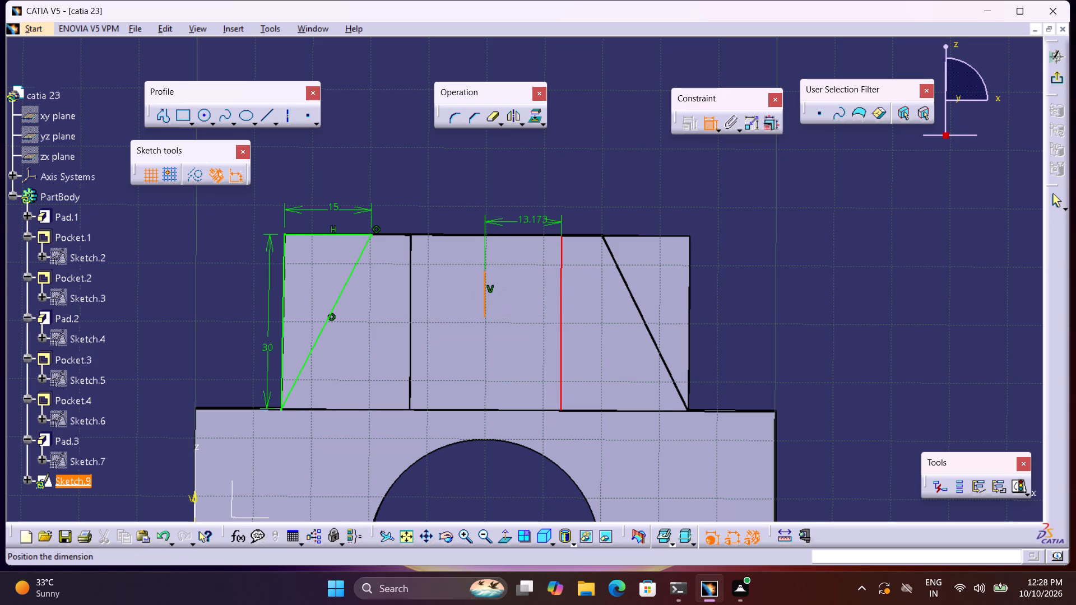
pyautogui.click(534, 213)
pyautogui.doubleClick(534, 212)
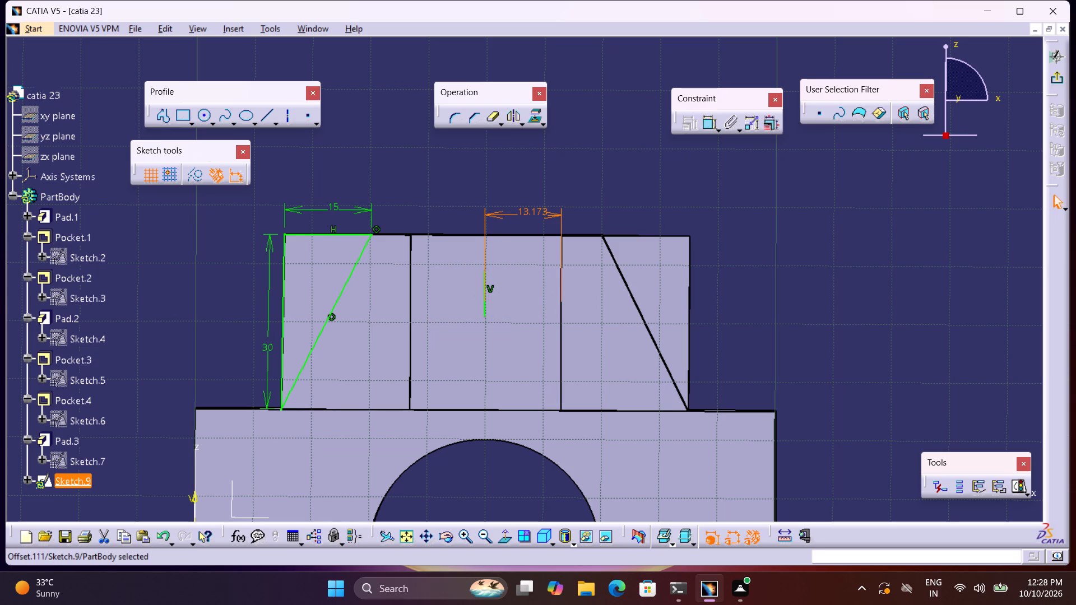
pyautogui.doubleClick(534, 212)
pyautogui.write('13')
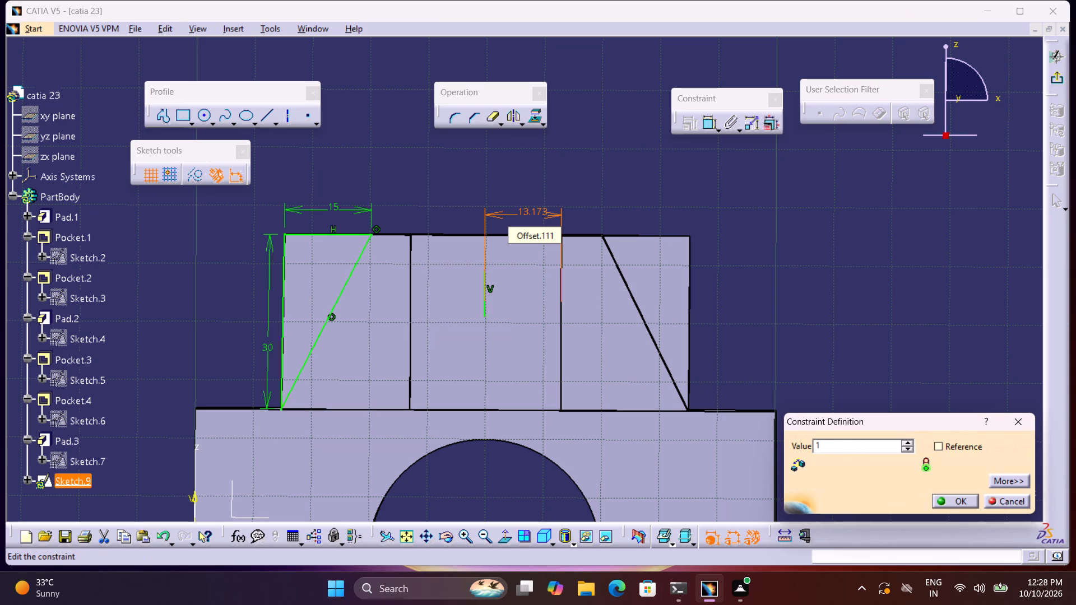
pyautogui.press('Return')
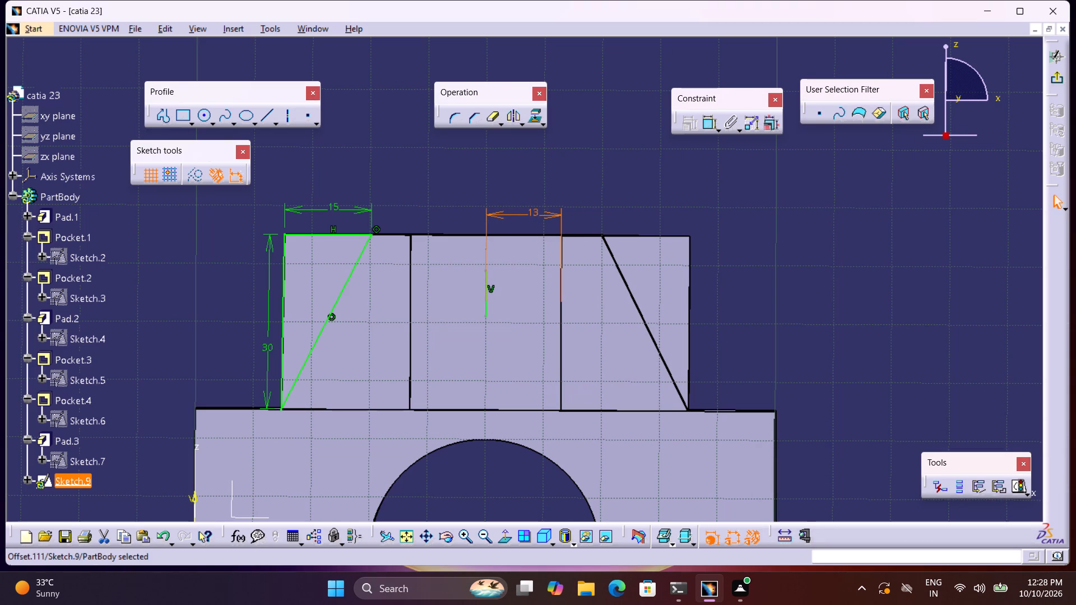
pyautogui.click(546, 178)
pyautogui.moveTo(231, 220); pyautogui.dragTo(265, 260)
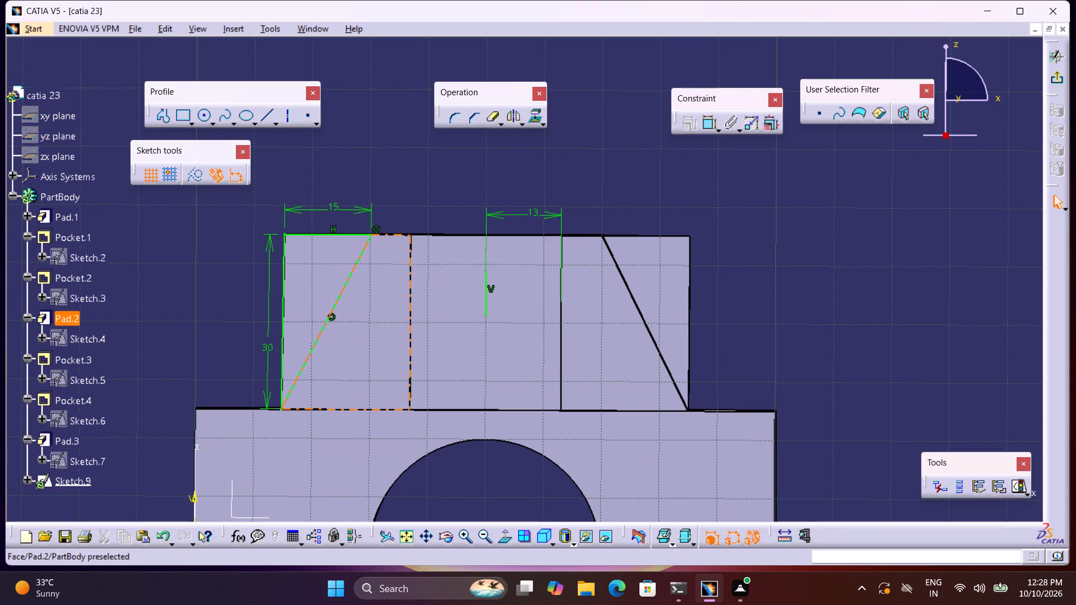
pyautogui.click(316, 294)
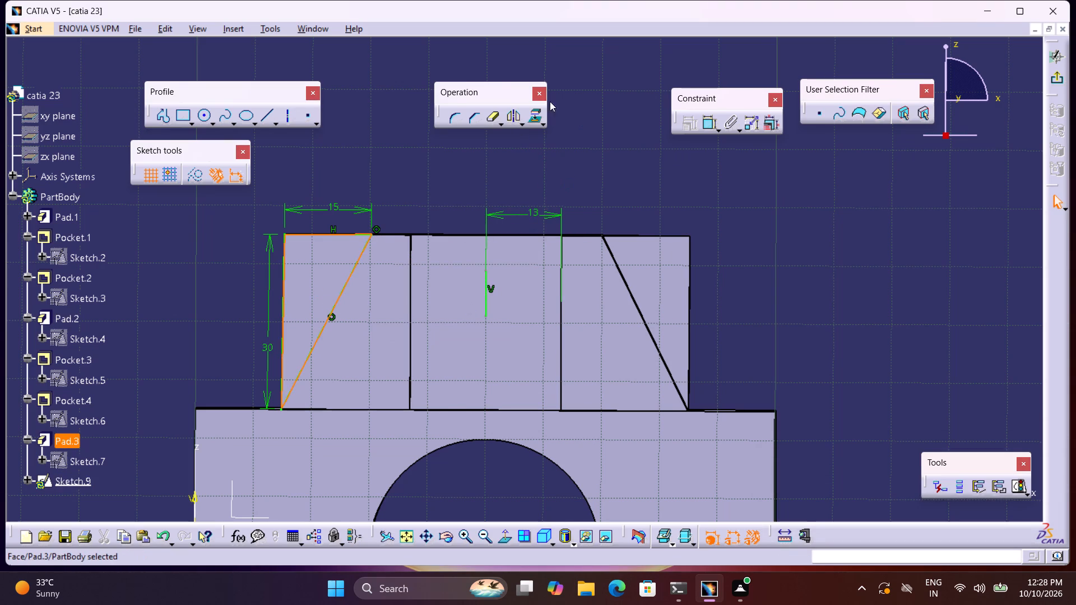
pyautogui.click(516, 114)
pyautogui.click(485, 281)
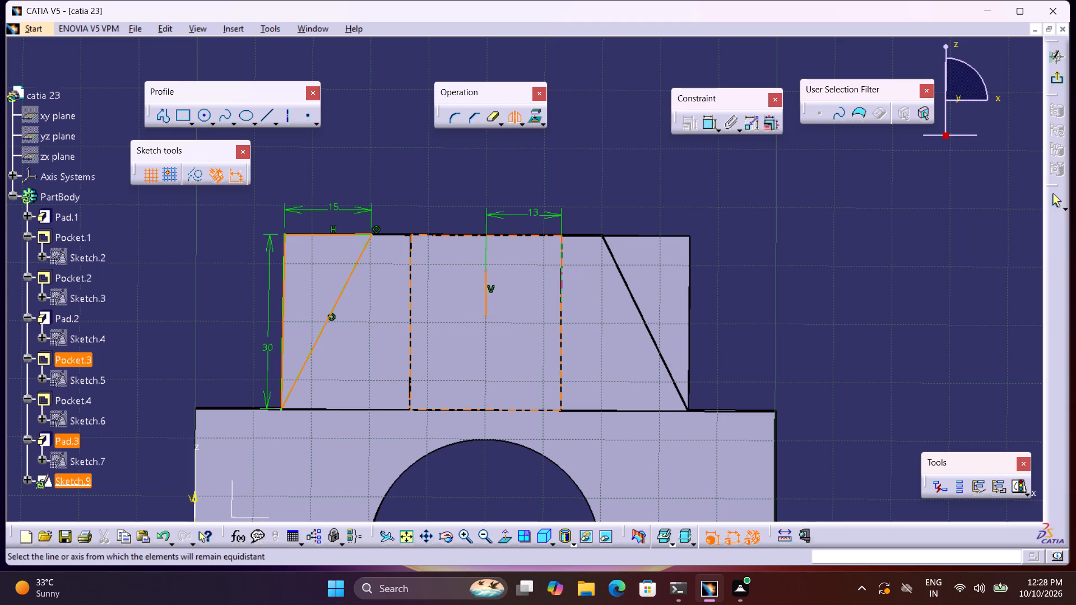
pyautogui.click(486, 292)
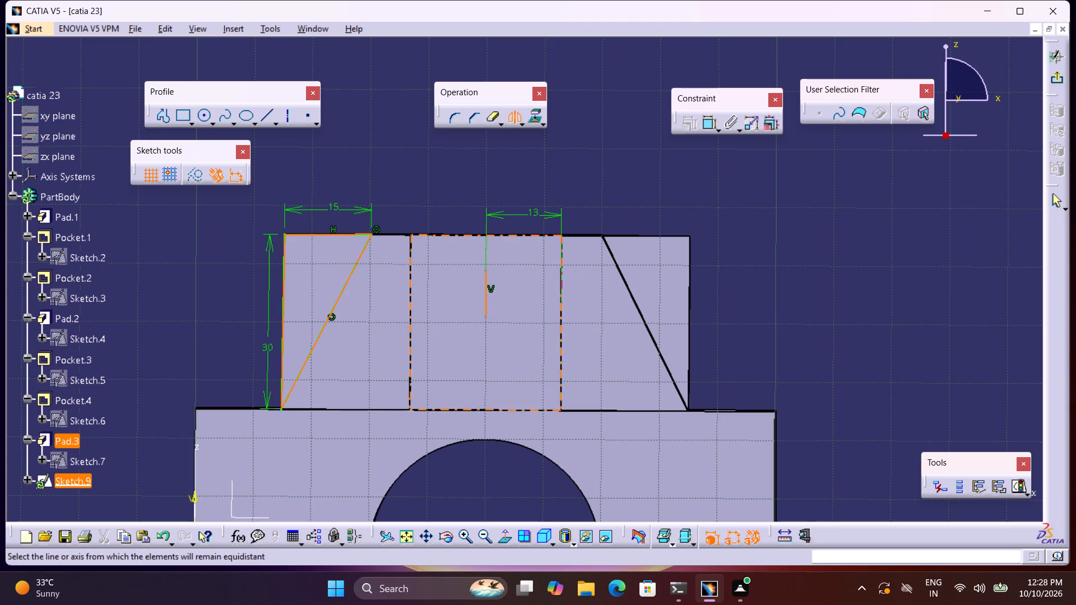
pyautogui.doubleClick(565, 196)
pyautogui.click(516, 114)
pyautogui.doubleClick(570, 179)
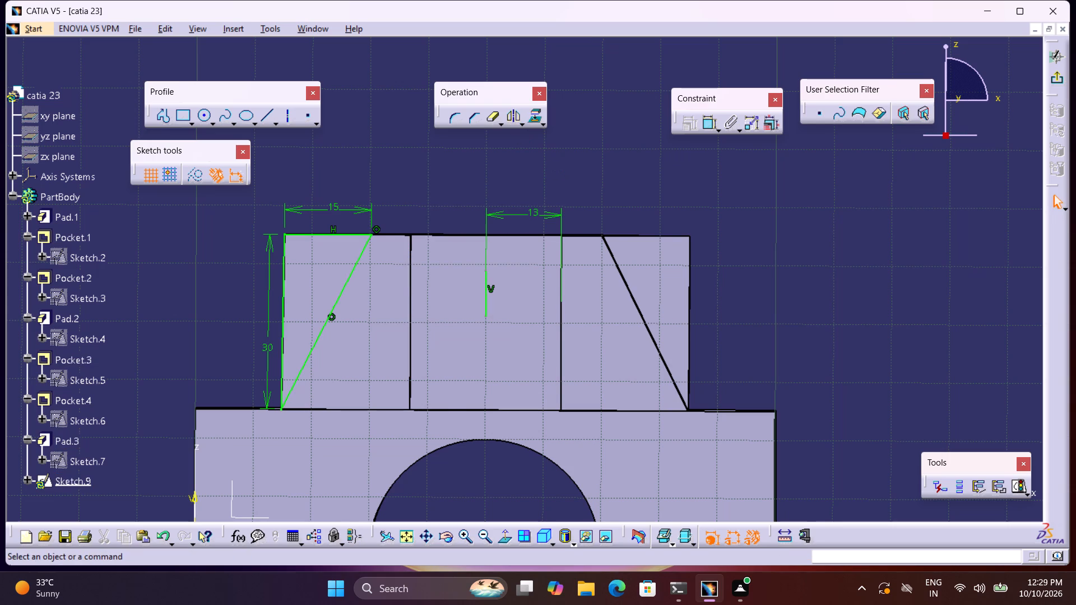
# Mirror the whole sketched triangle about the vertical line onto the block's opposite sloped end.
pyautogui.moveTo(218, 203); pyautogui.dragTo(249, 227)
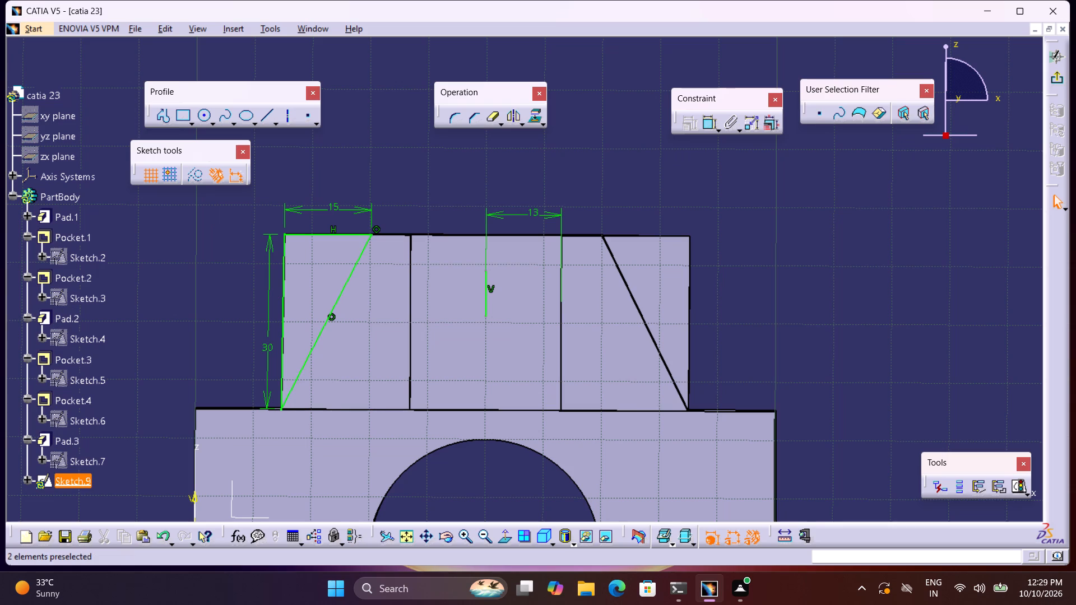
pyautogui.moveTo(224, 190); pyautogui.dragTo(363, 305)
pyautogui.moveTo(255, 216); pyautogui.dragTo(389, 412)
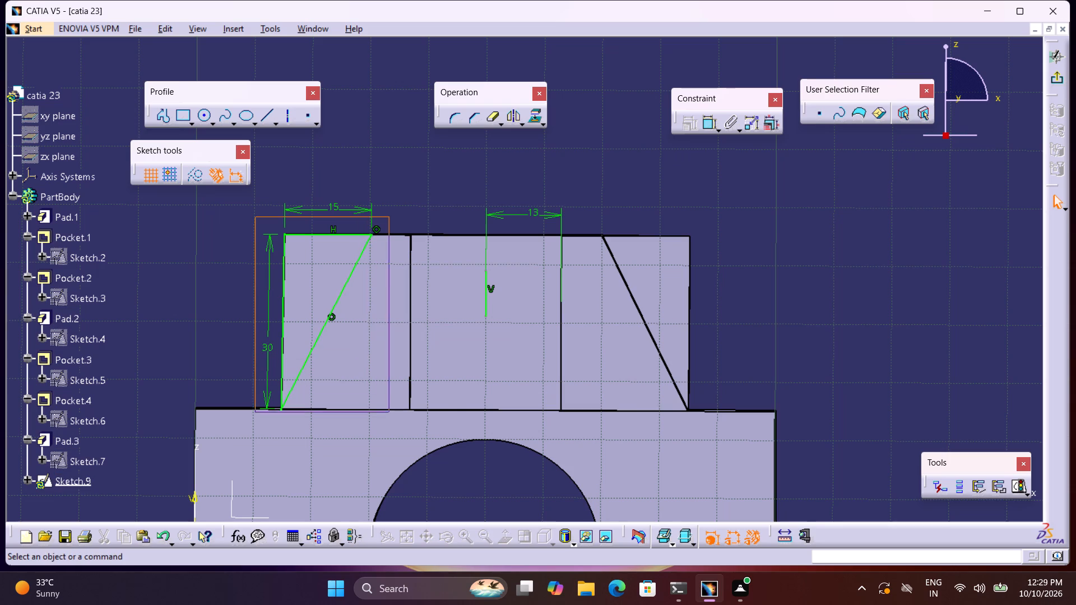
pyautogui.moveTo(389, 412); pyautogui.dragTo(392, 417)
pyautogui.click(515, 111)
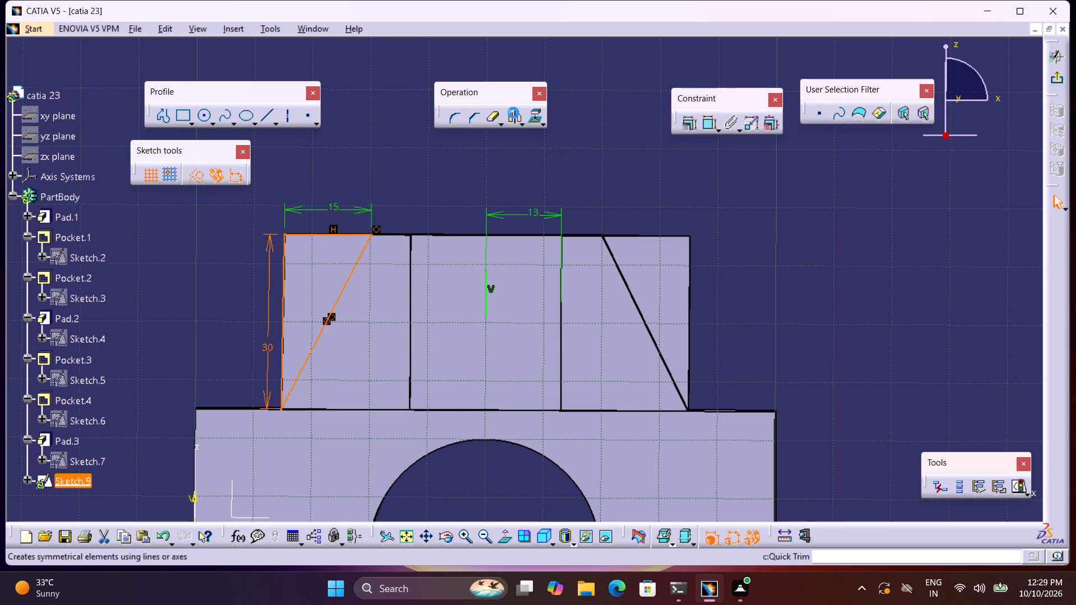
pyautogui.click(484, 294)
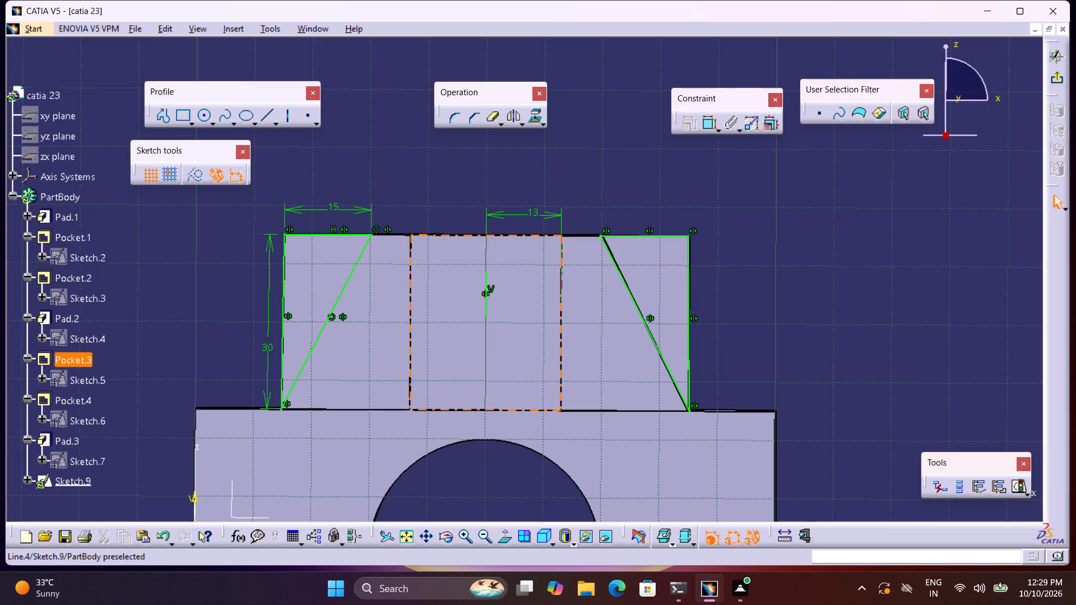
pyautogui.doubleClick(524, 169)
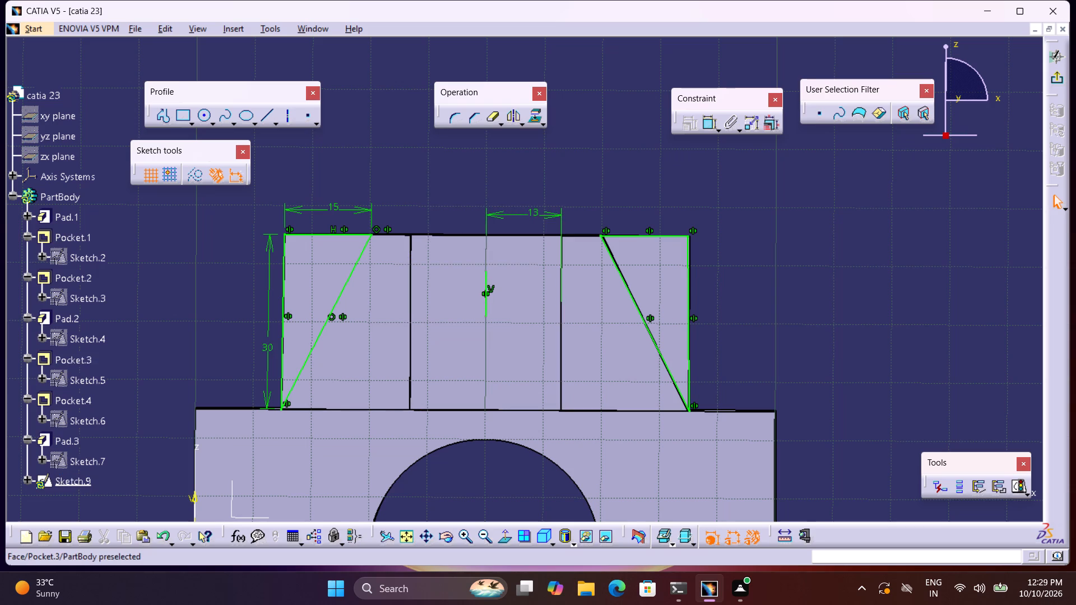
# Delete the vertical line used as the mirror axis.
pyautogui.click(485, 295)
pyautogui.press('Delete')
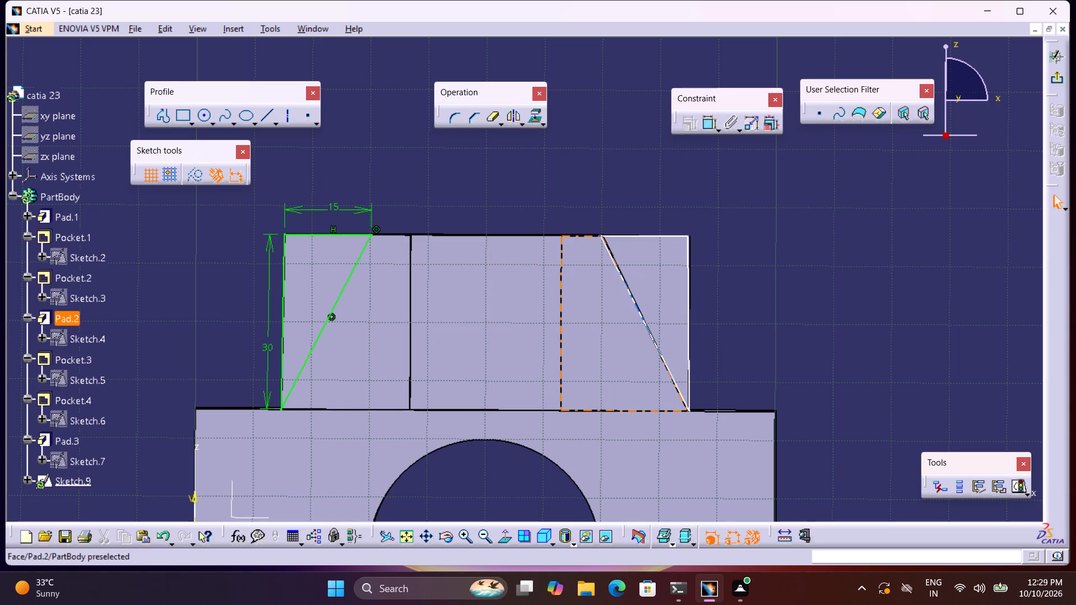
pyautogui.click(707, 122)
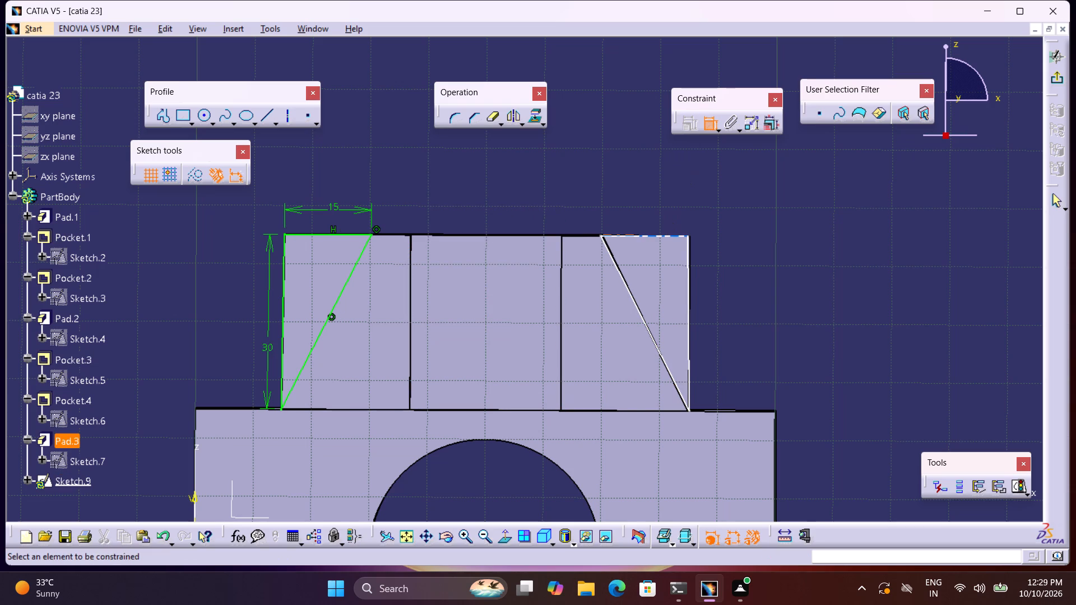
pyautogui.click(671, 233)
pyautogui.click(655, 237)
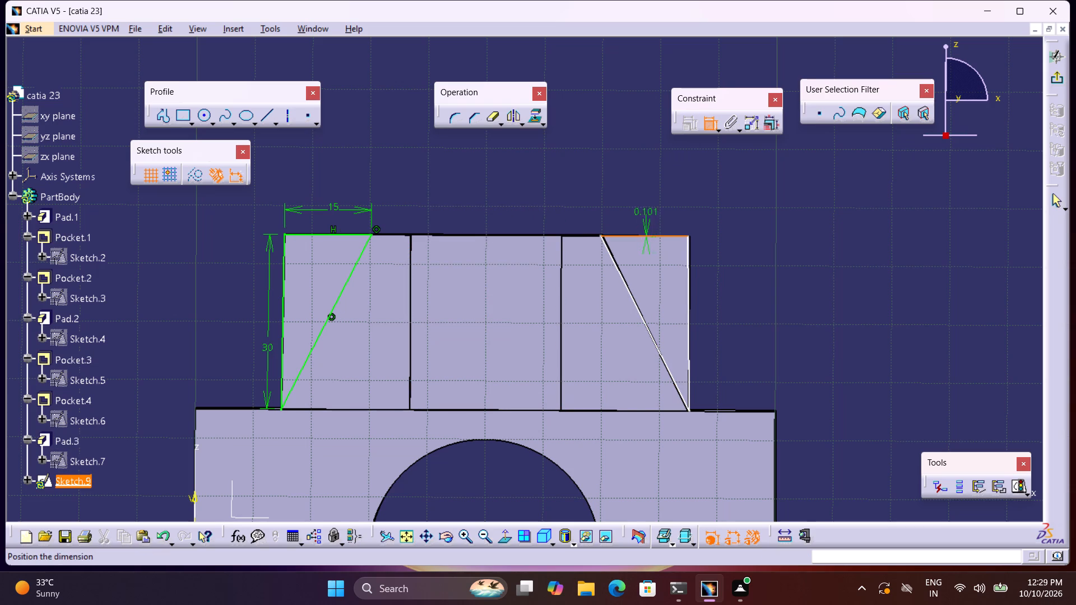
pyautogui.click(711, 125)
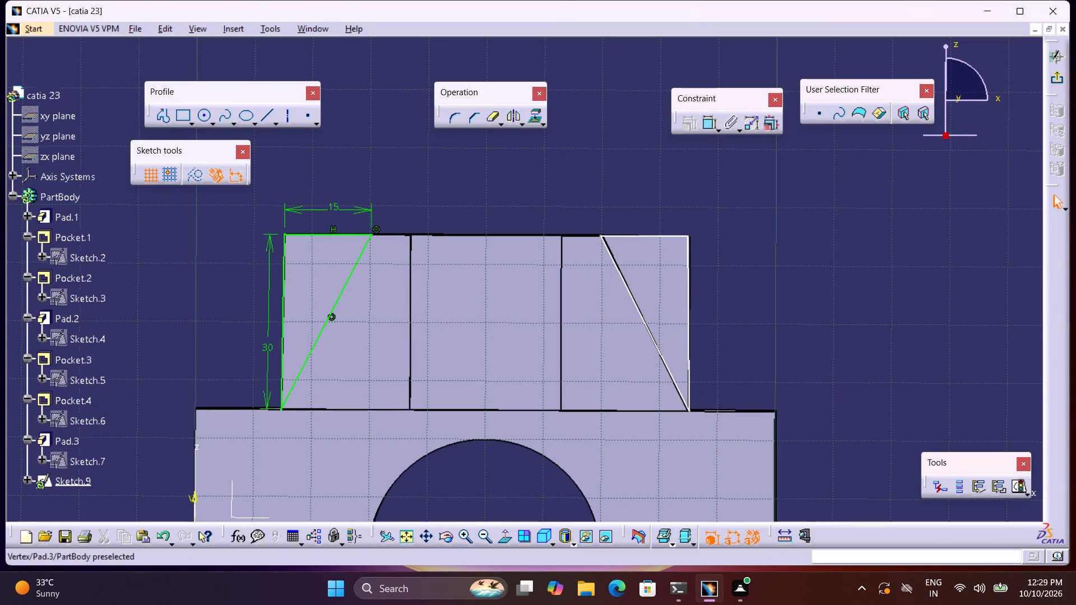
# Pull the mirrored triangle clear of the block's edges and dimension its top side to 15 mm.
pyautogui.moveTo(688, 242); pyautogui.dragTo(702, 245)
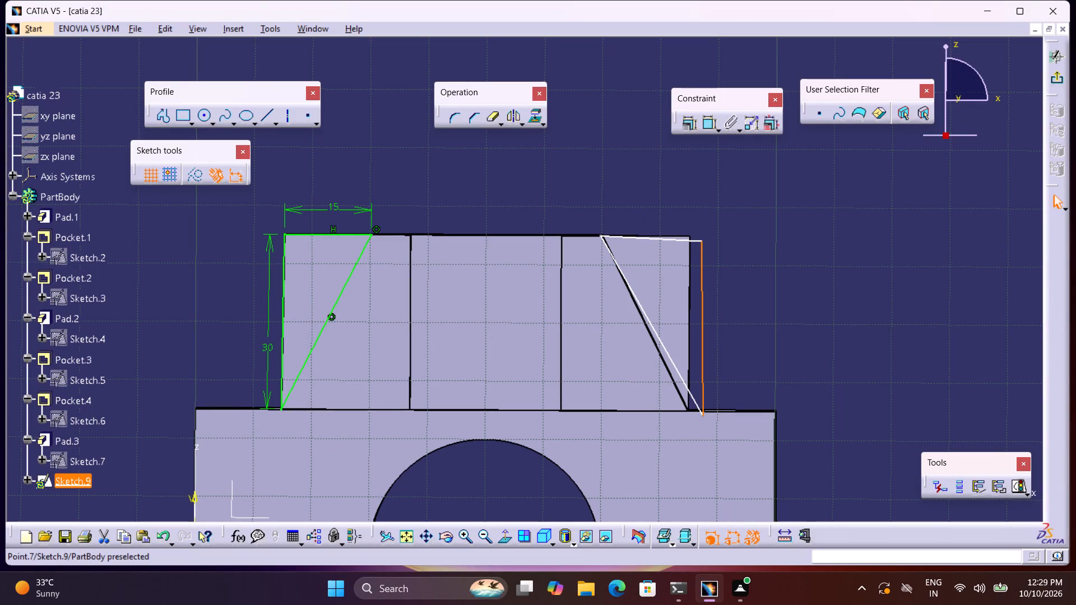
pyautogui.moveTo(695, 239); pyautogui.dragTo(695, 229)
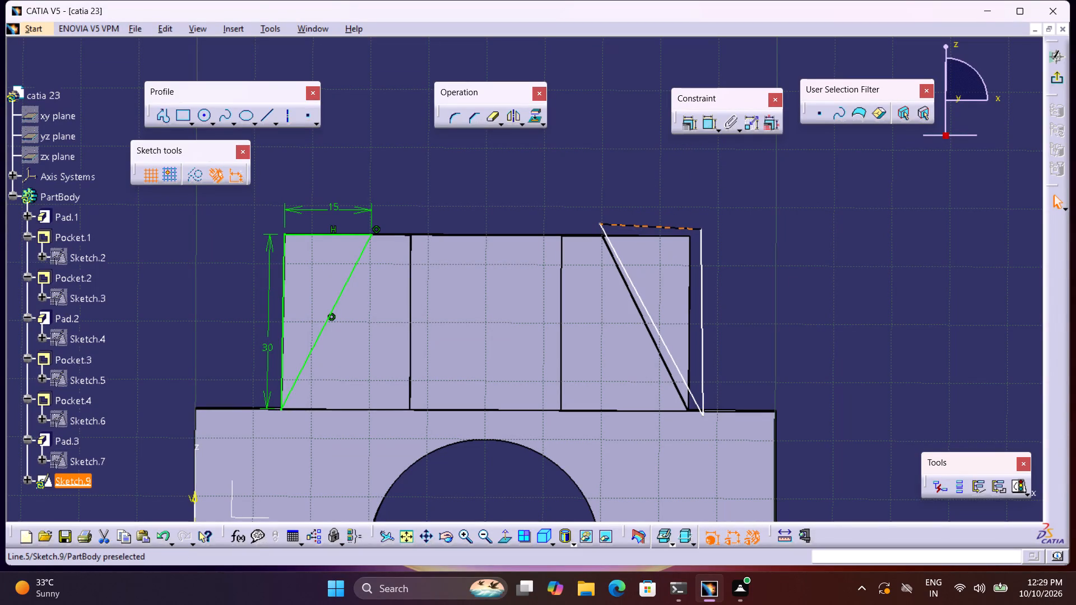
pyautogui.doubleClick(704, 119)
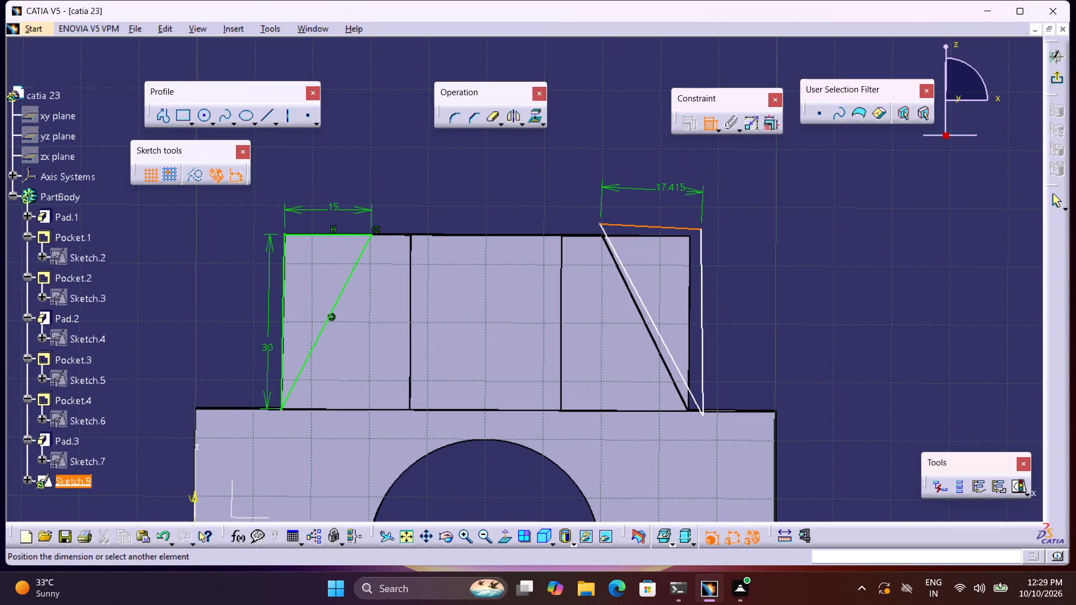
pyautogui.click(671, 193)
pyautogui.doubleClick(671, 188)
pyautogui.press('1')
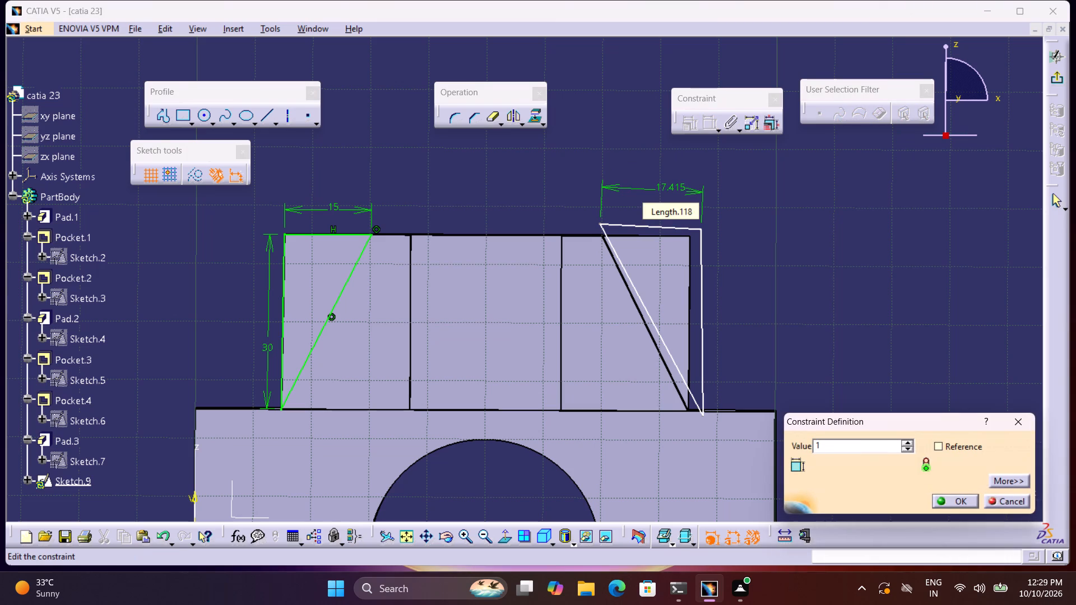
pyautogui.press('5')
pyautogui.hscroll(-3, 671, 188)
pyautogui.hscroll(10, 671, 188)
pyautogui.hscroll(-11, 671, 188)
pyautogui.press('Return')
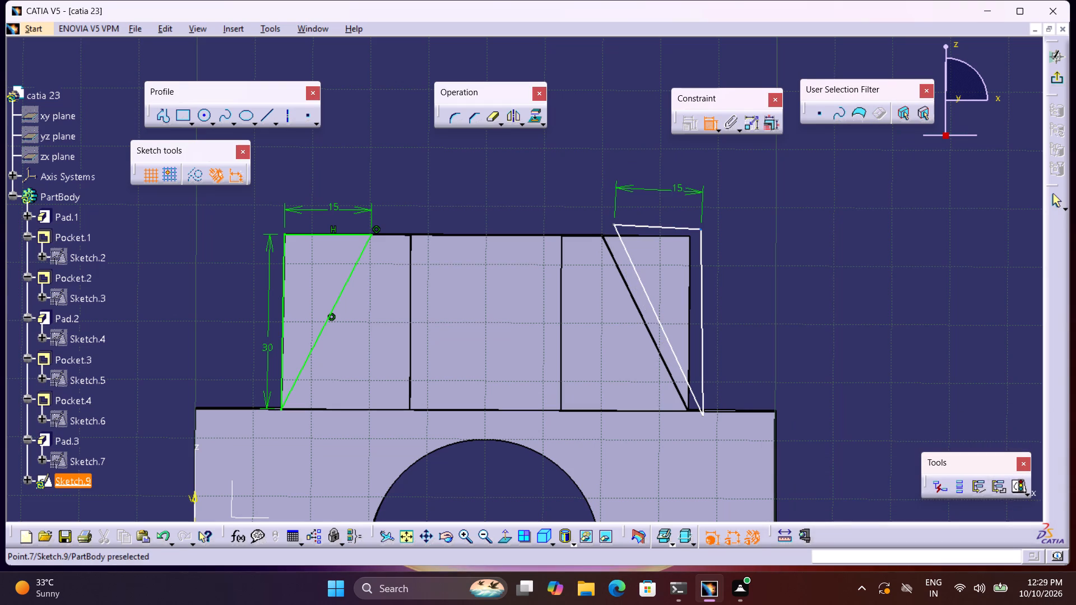
# Dimension the mirrored triangle's steep outer side to 30 mm.
pyautogui.click(701, 236)
pyautogui.click(746, 267)
pyautogui.moveTo(744, 260); pyautogui.dragTo(688, 283)
pyautogui.moveTo(634, 299); pyautogui.dragTo(623, 300)
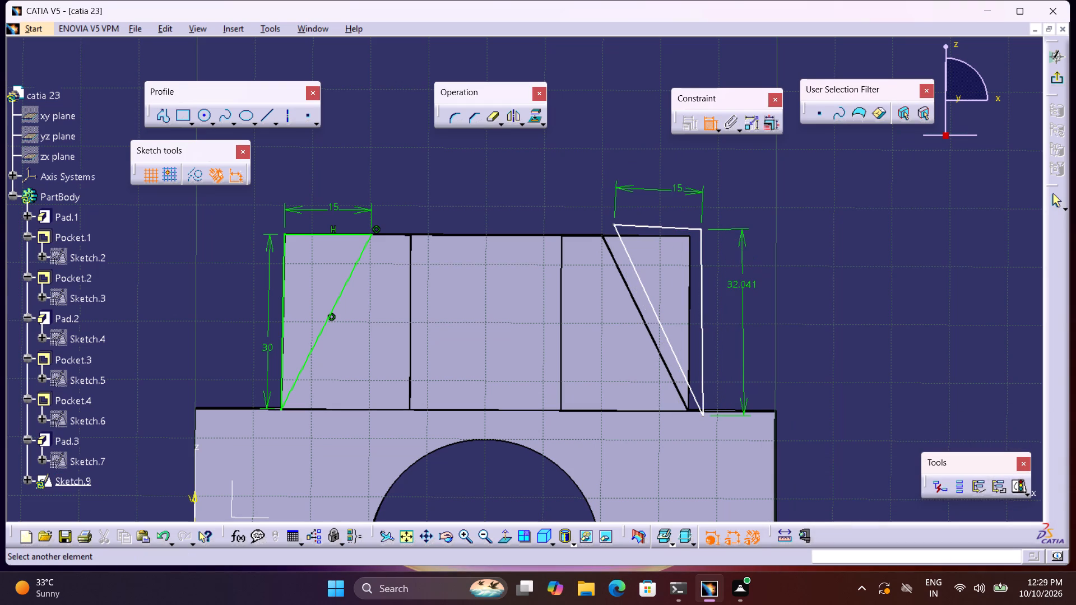
pyautogui.doubleClick(732, 287)
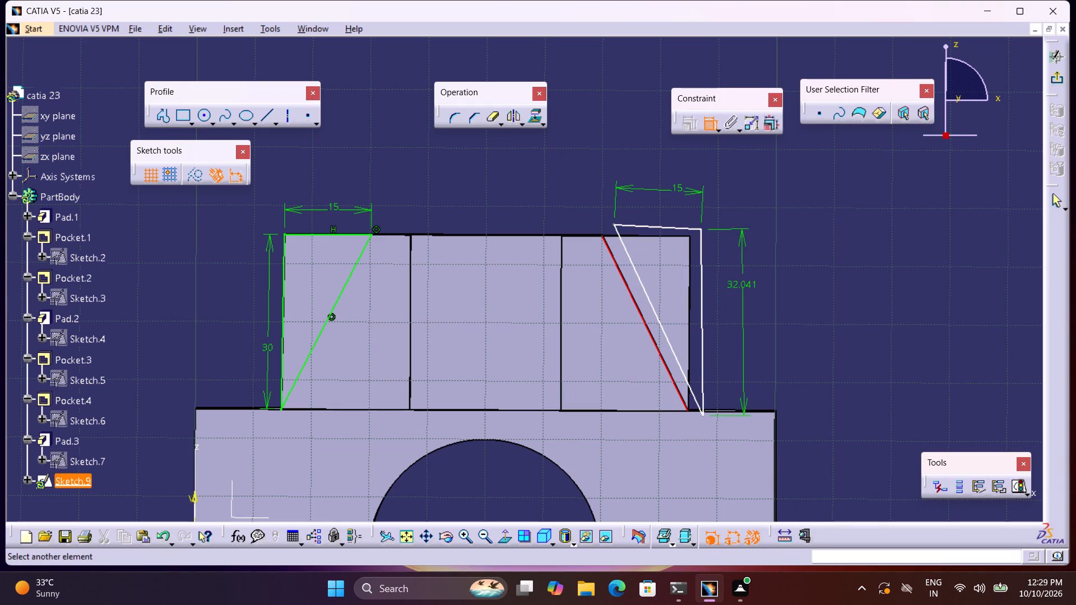
pyautogui.doubleClick(741, 285)
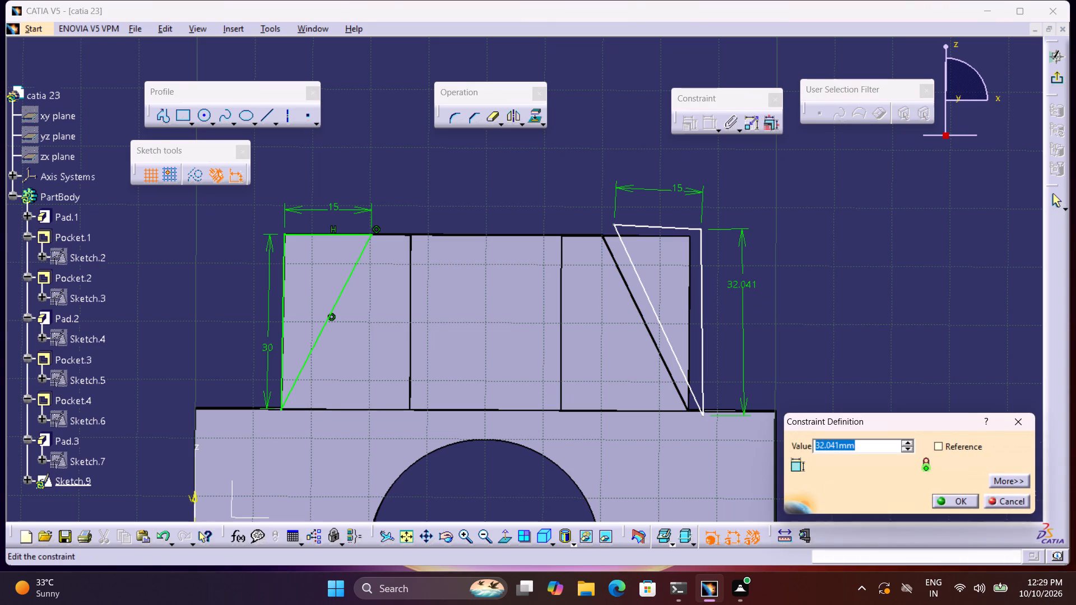
pyautogui.press('3')
pyautogui.press('0')
pyautogui.press('Return')
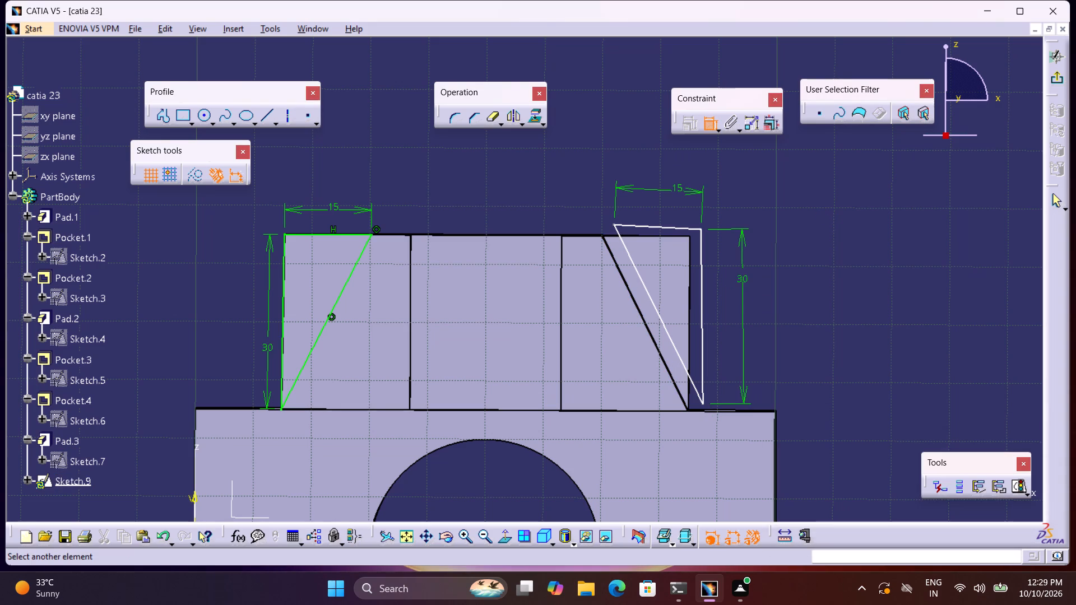
# Make the mirrored triangle's sloped side coincident with the block's adjacent sloped edge.
pyautogui.click(643, 282)
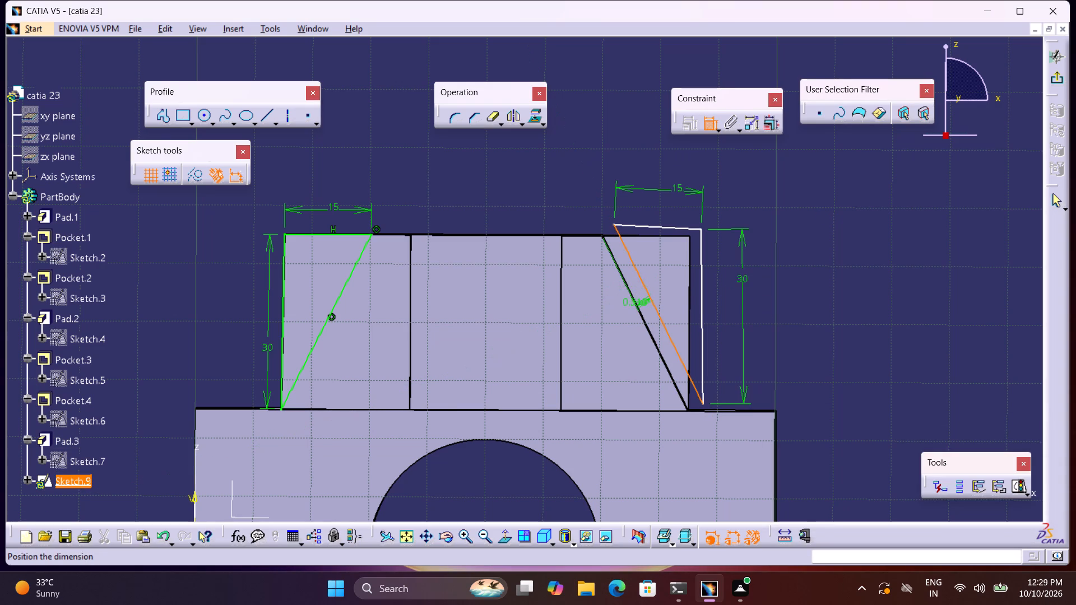
pyautogui.moveTo(644, 345); pyautogui.dragTo(601, 257, button='middle')
pyautogui.rightClick(644, 345)
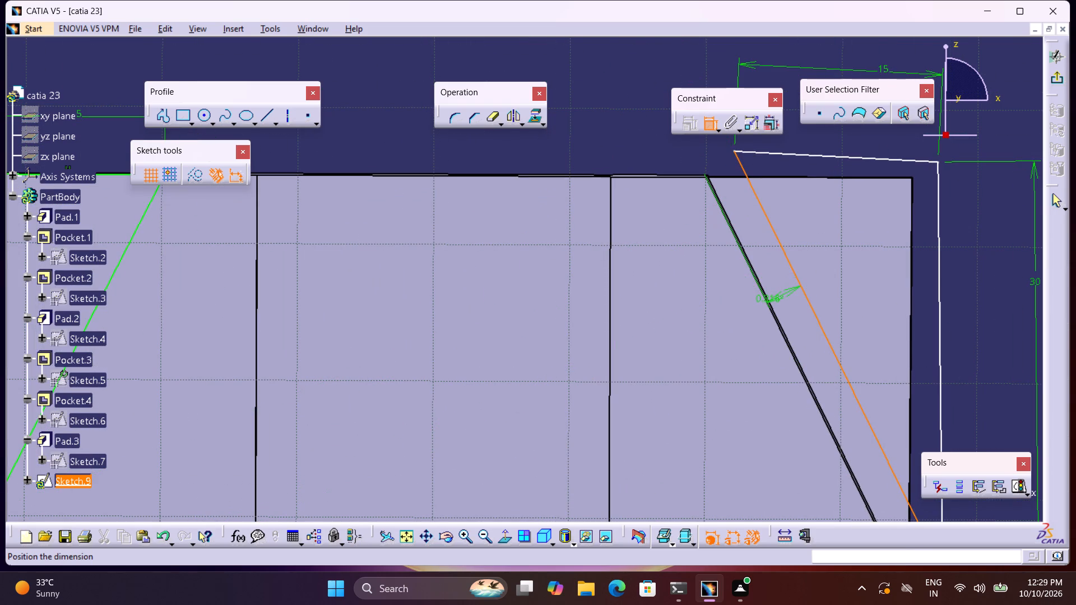
pyautogui.click(770, 302)
pyautogui.rightClick(770, 302)
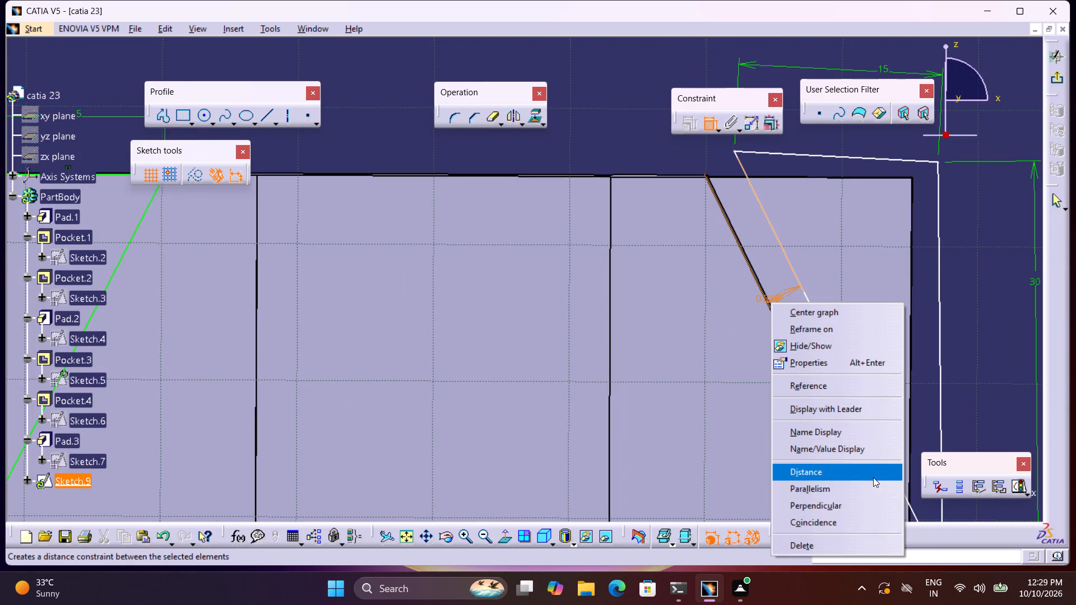
pyautogui.click(847, 518)
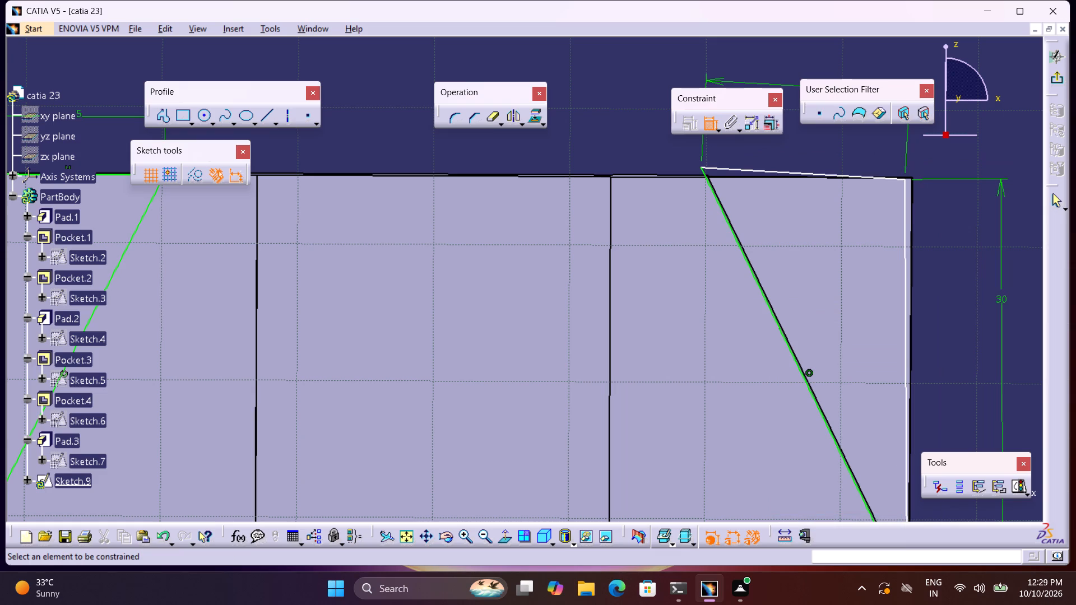
# Make the mirrored triangle's upper inner corner coincident with the block's top edge.
pyautogui.click(699, 166)
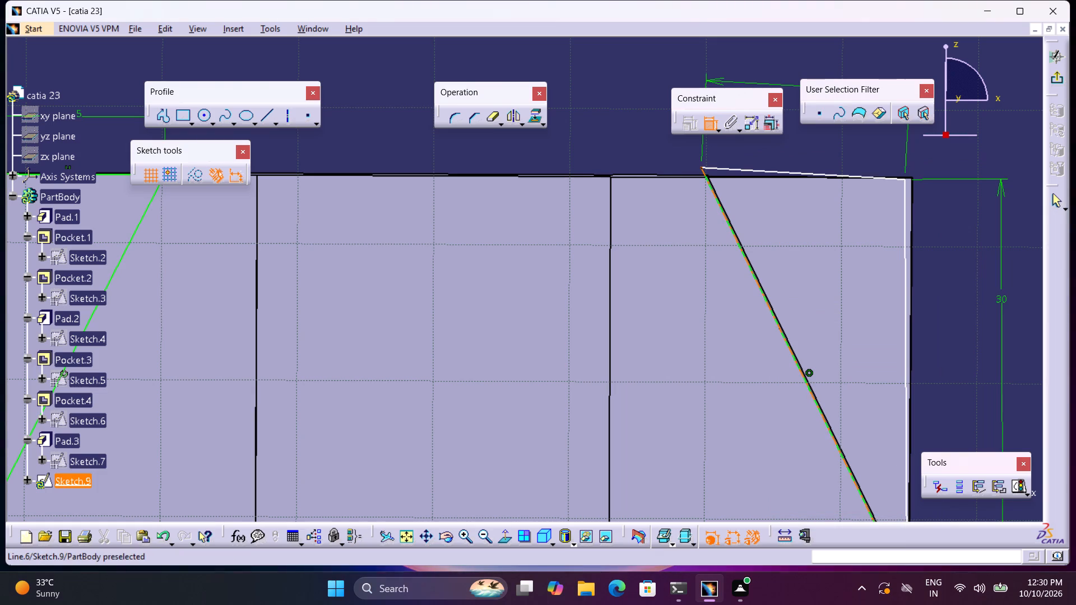
pyautogui.click(699, 176)
pyautogui.rightClick(699, 176)
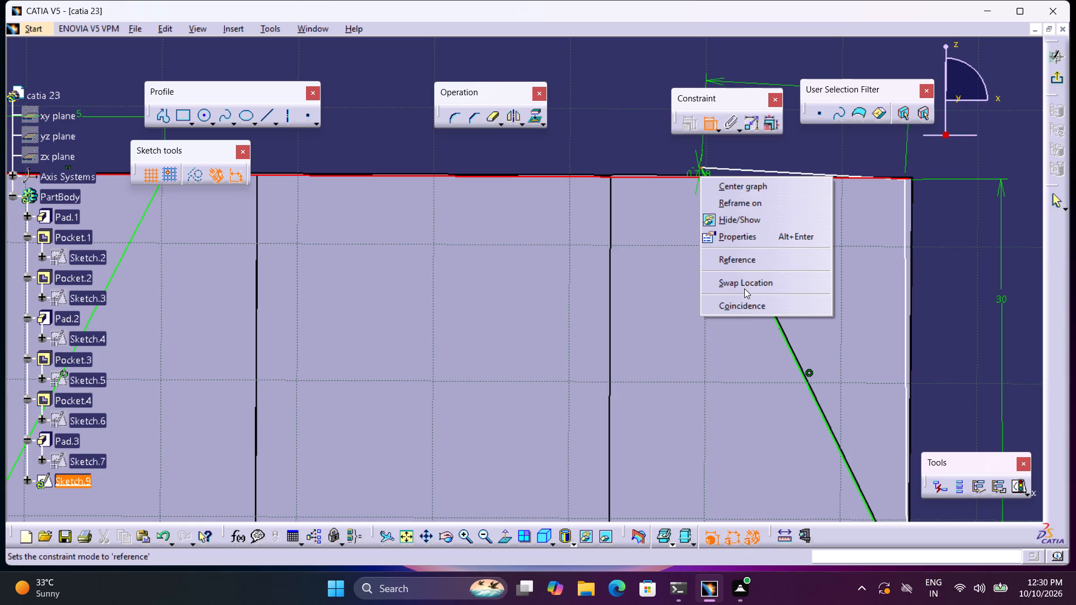
pyautogui.click(757, 305)
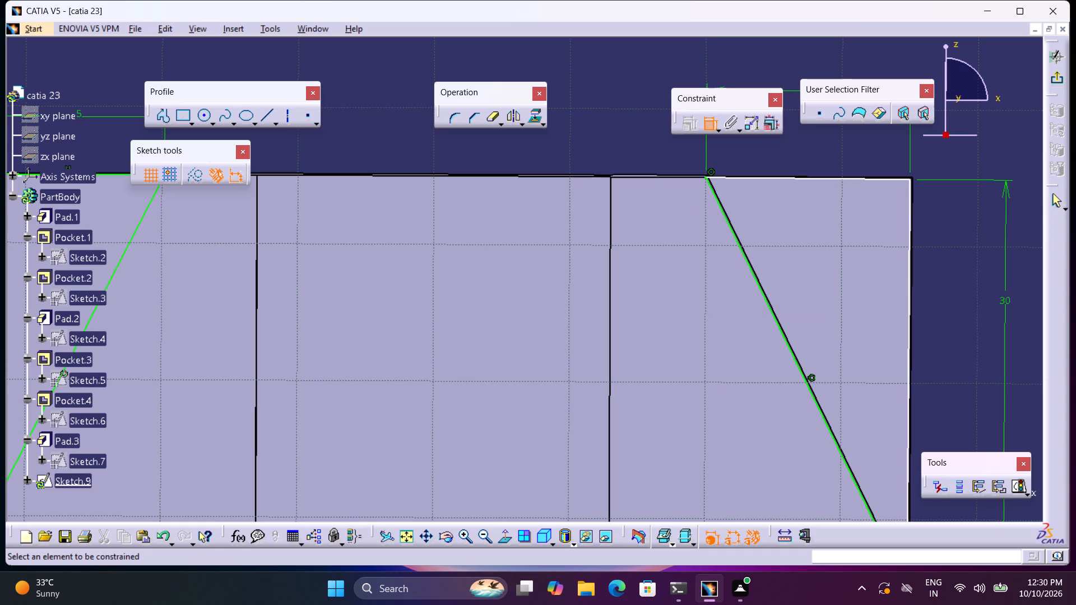
# Close the triangle sketch and pad both mirrored triangles 10 mm with the direction reversed, toward the block.
pyautogui.moveTo(952, 285); pyautogui.dragTo(973, 364, button='middle')
pyautogui.rightClick(953, 285)
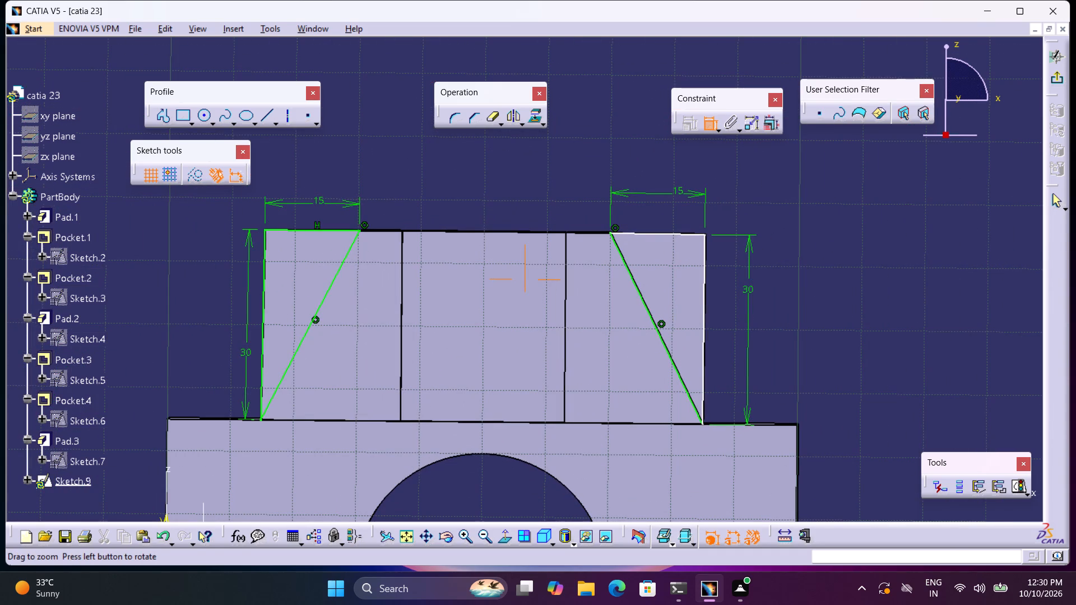
pyautogui.click(1047, 78)
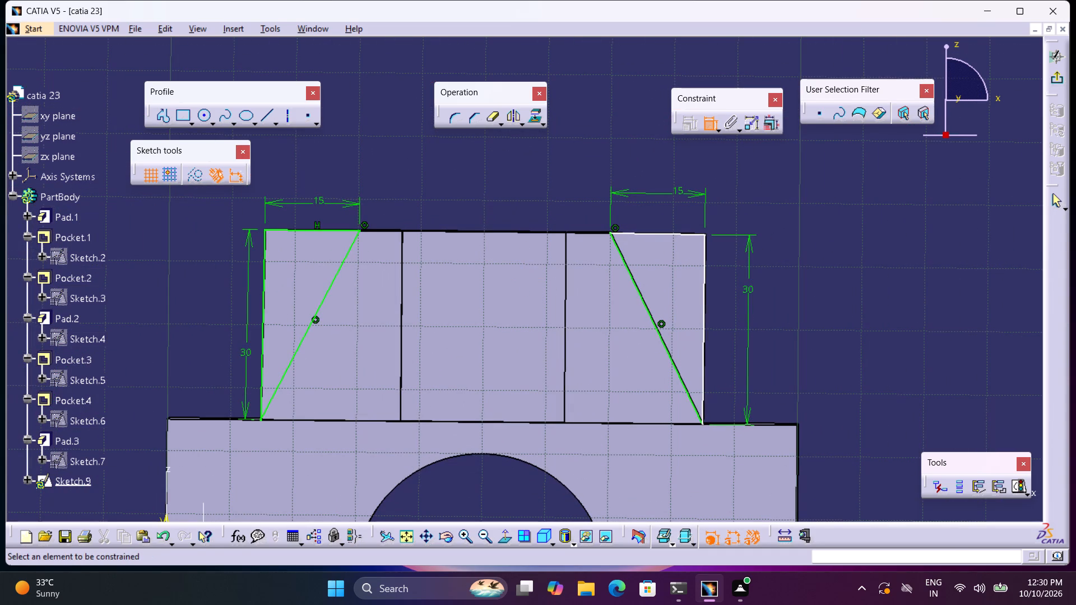
pyautogui.click(1055, 75)
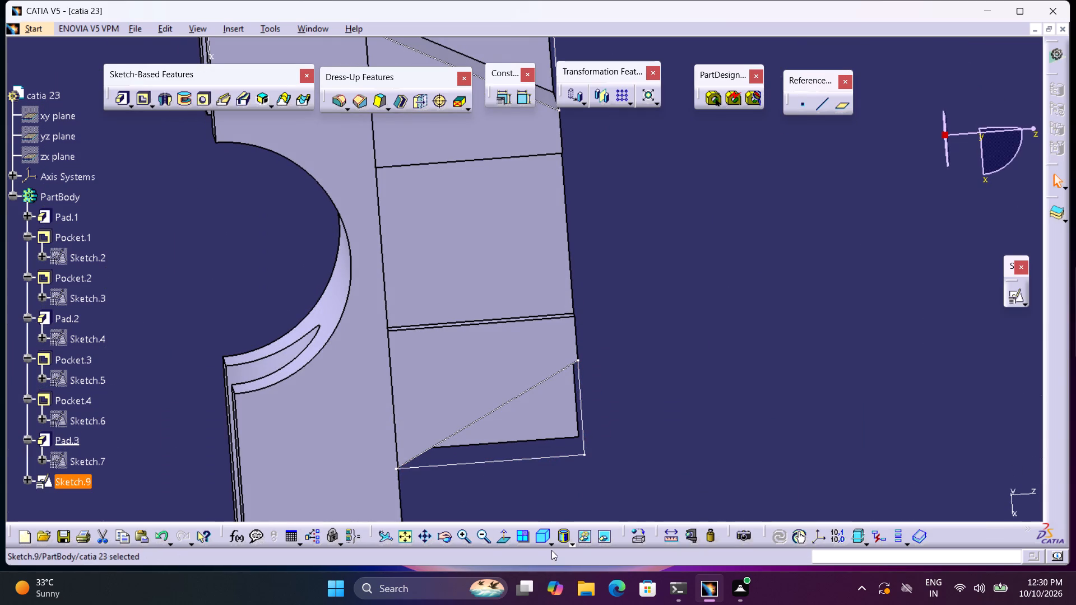
pyautogui.click(542, 537)
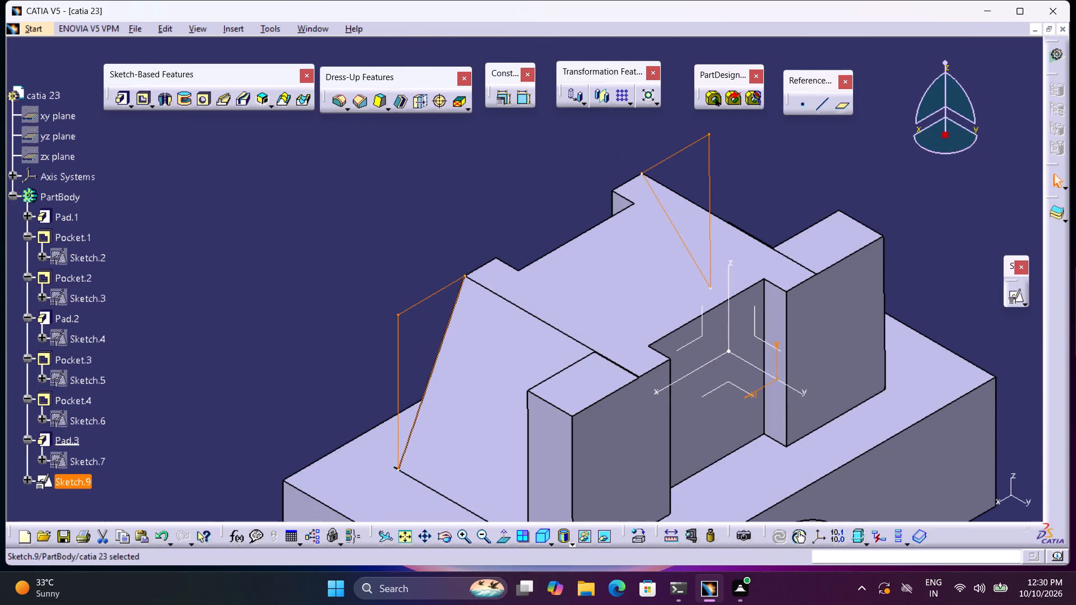
pyautogui.click(120, 100)
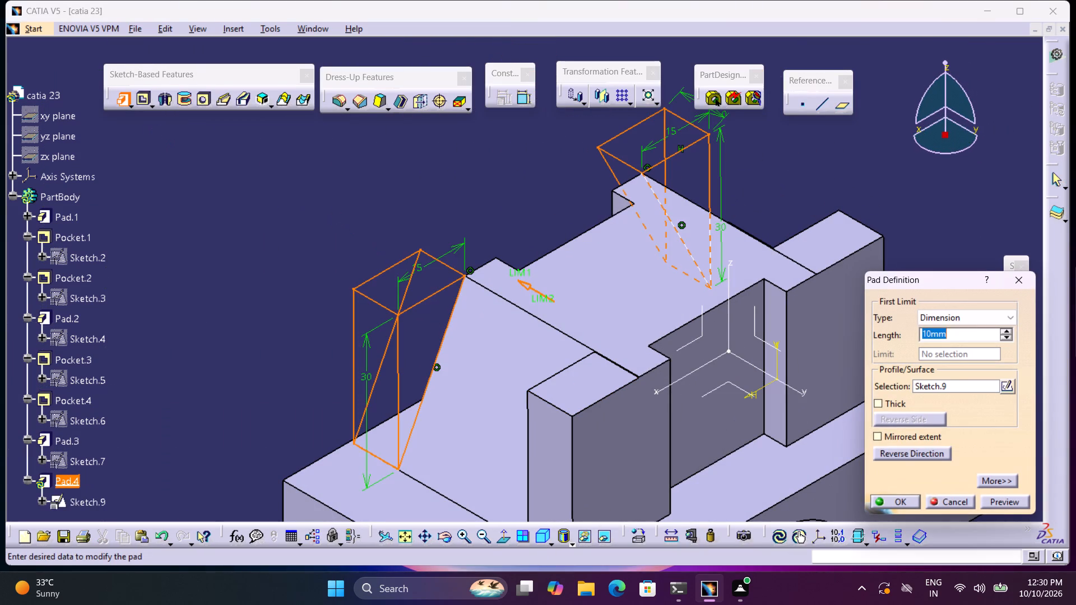
pyautogui.click(904, 455)
pyautogui.click(890, 499)
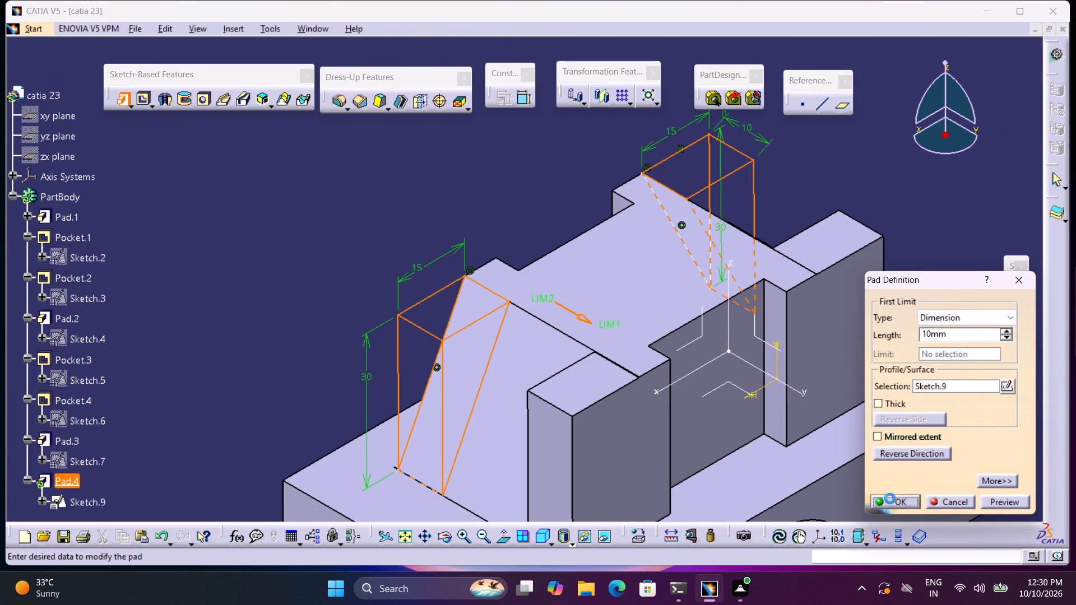
pyautogui.click(986, 331)
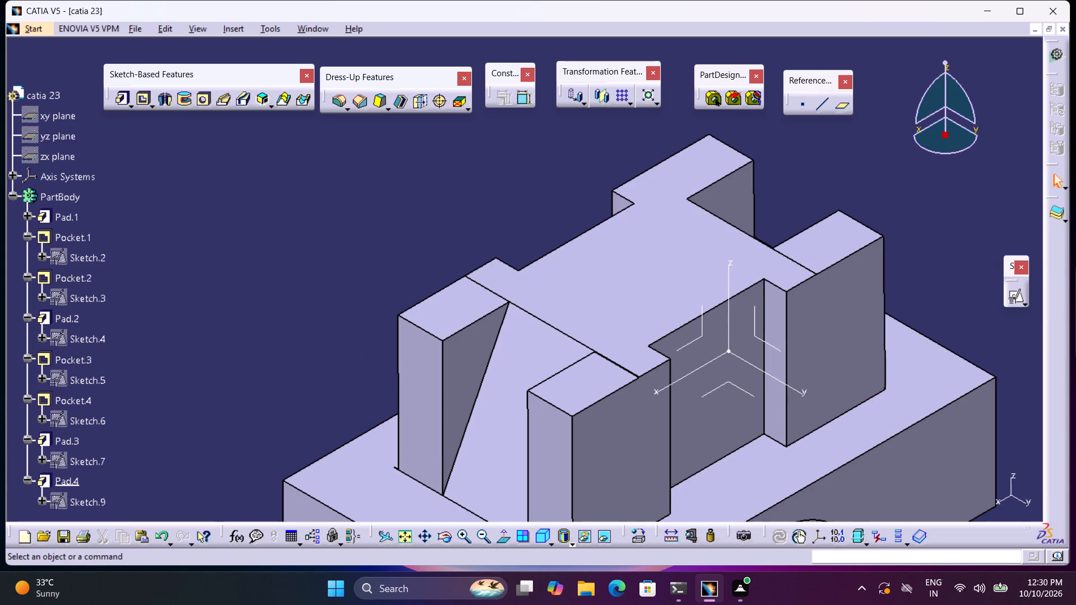
# Start a positioned sketch on the base's top face with both the H and V axes reversed.
pyautogui.moveTo(957, 254); pyautogui.dragTo(941, 291, button='middle')
pyautogui.rightClick(925, 246)
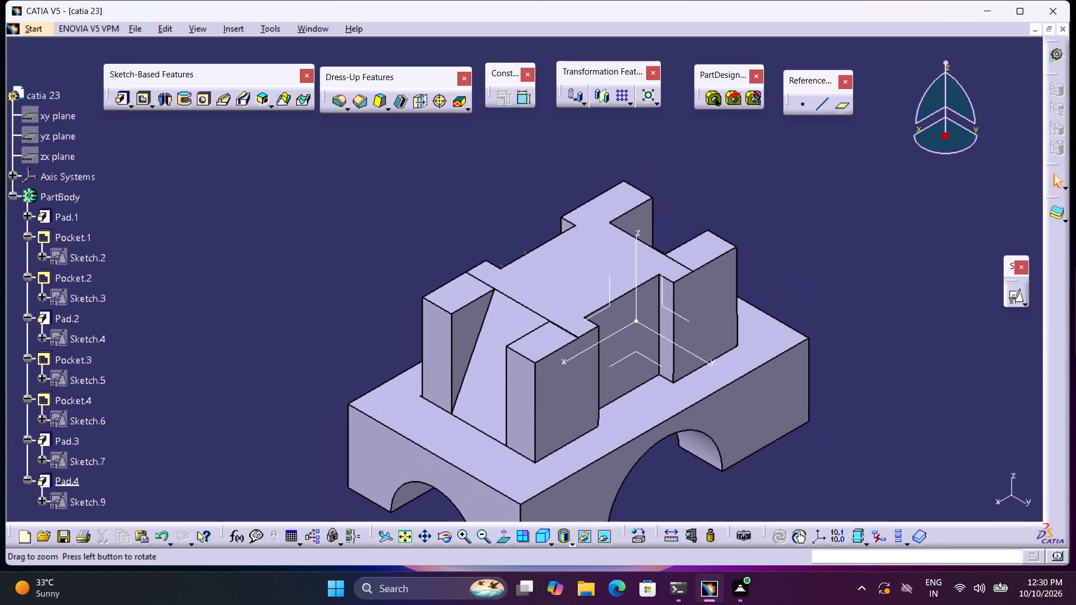
pyautogui.moveTo(941, 291); pyautogui.dragTo(942, 292, button='middle')
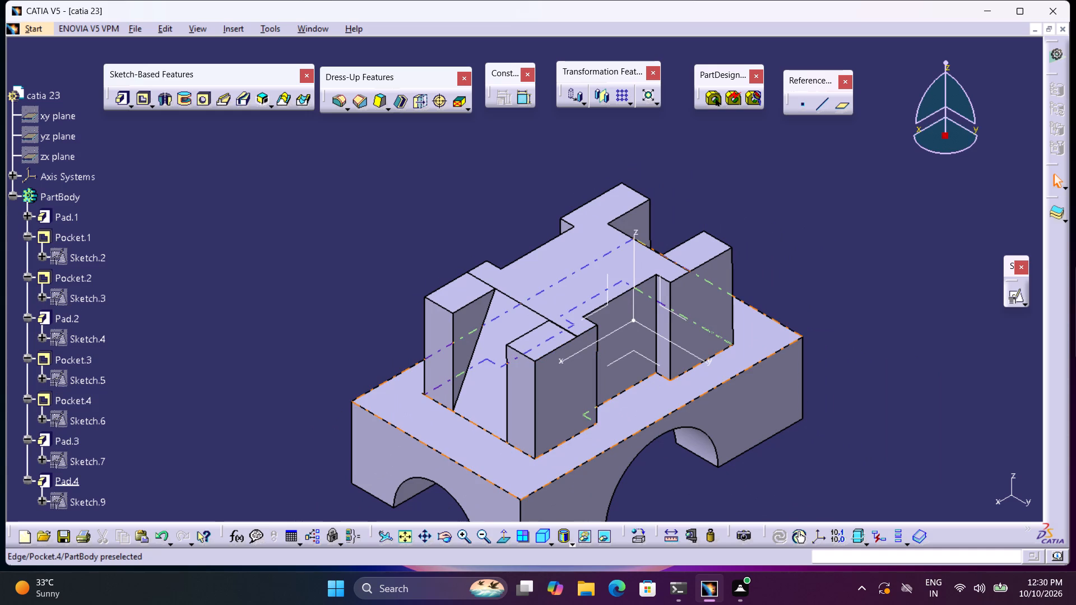
pyautogui.click(1012, 299)
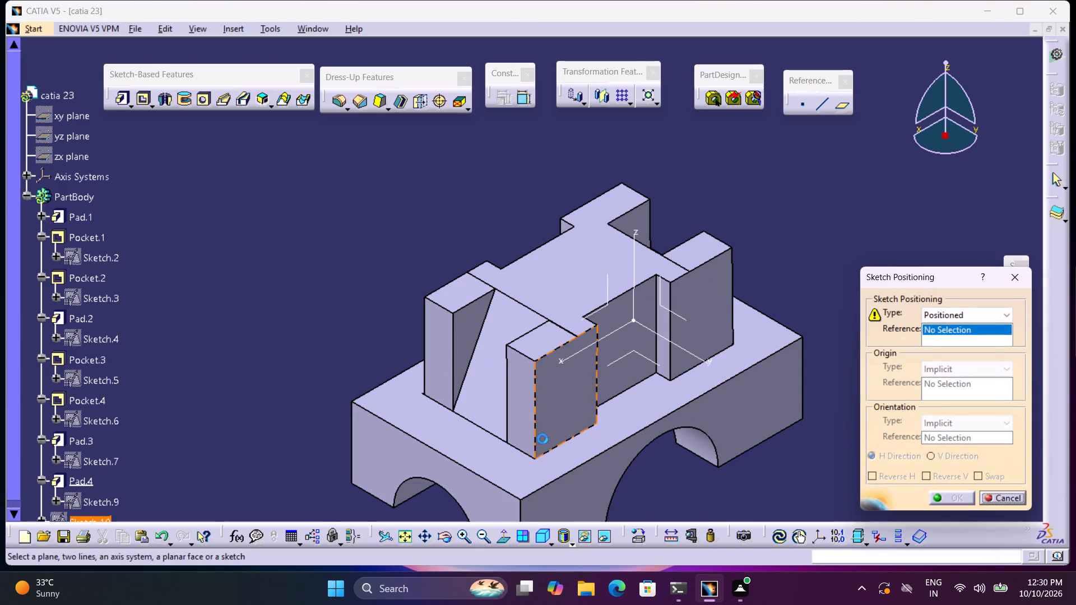
pyautogui.click(479, 445)
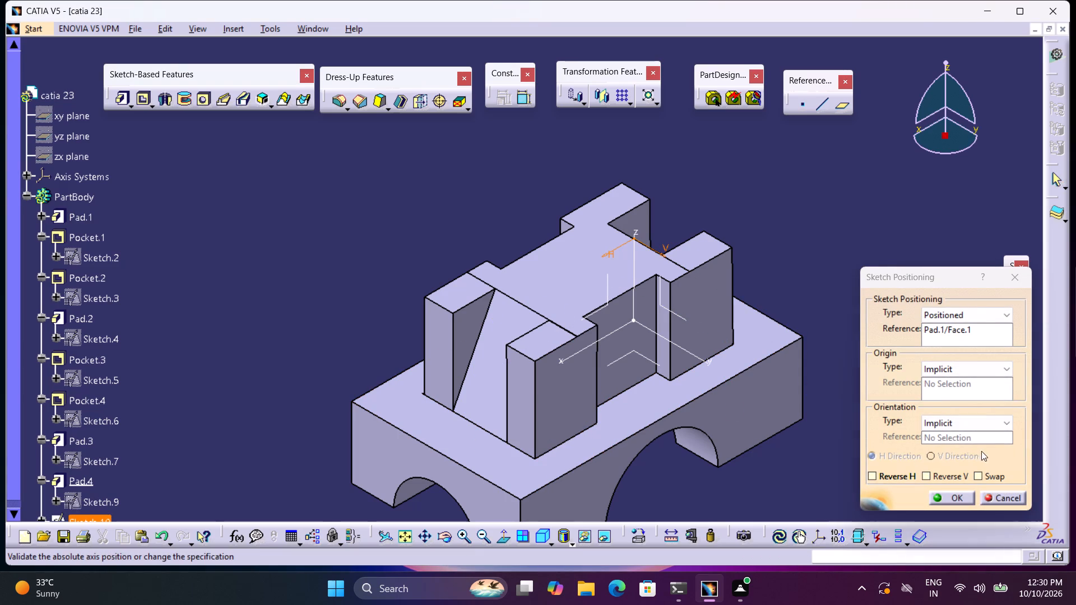
pyautogui.click(971, 477)
pyautogui.click(985, 478)
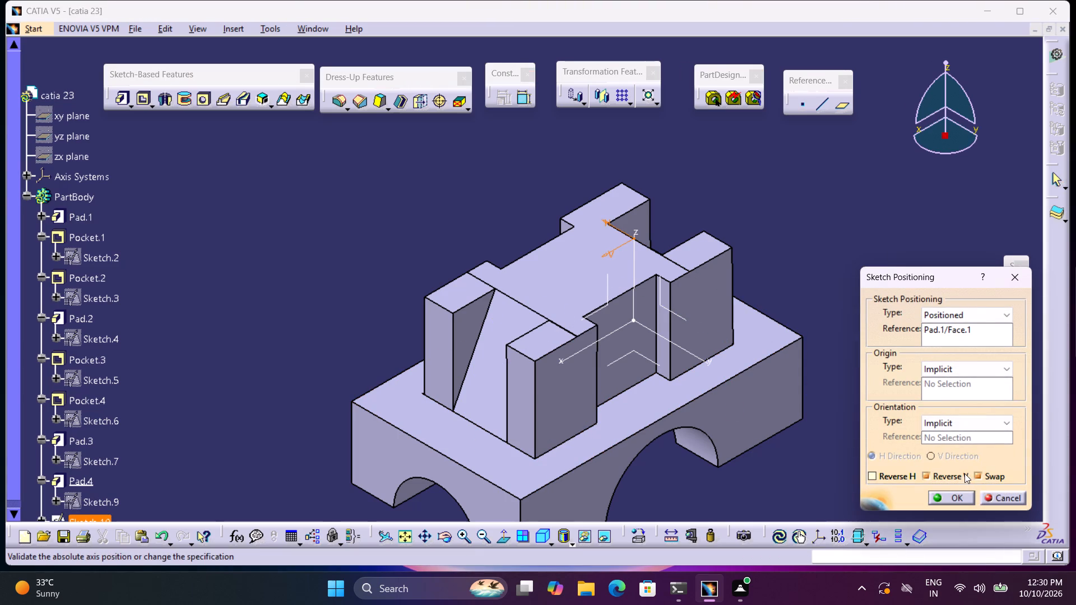
pyautogui.click(963, 474)
pyautogui.click(990, 474)
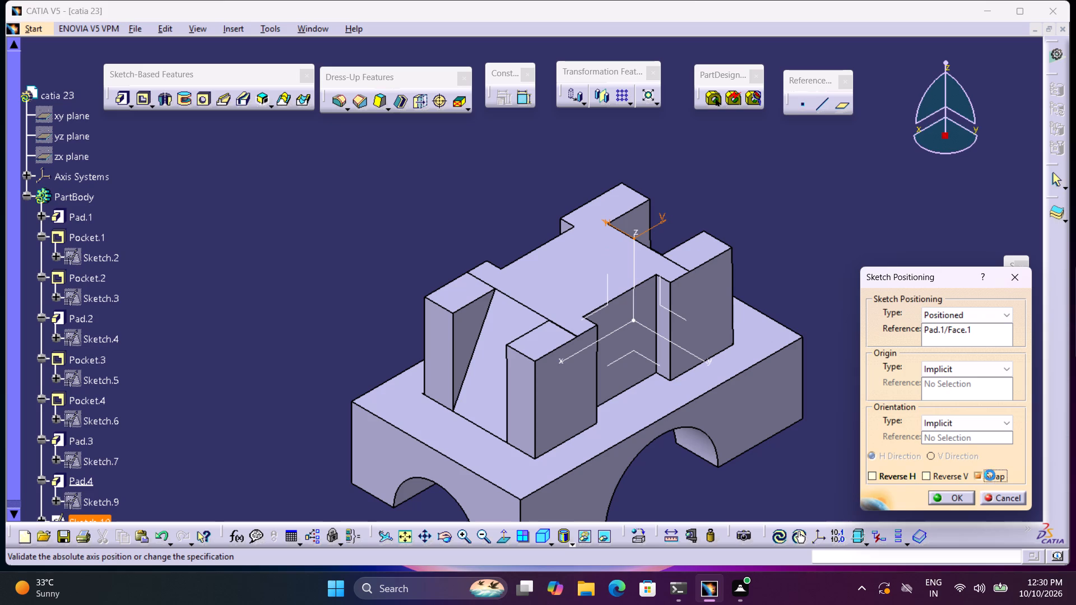
pyautogui.click(987, 474)
pyautogui.click(987, 474)
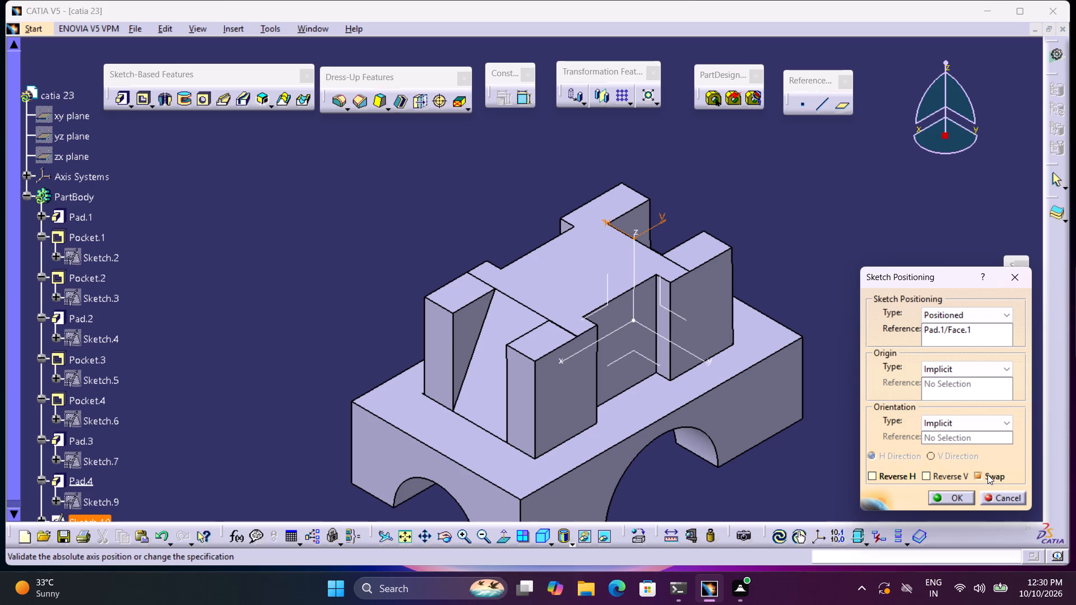
pyautogui.click(987, 474)
pyautogui.click(983, 479)
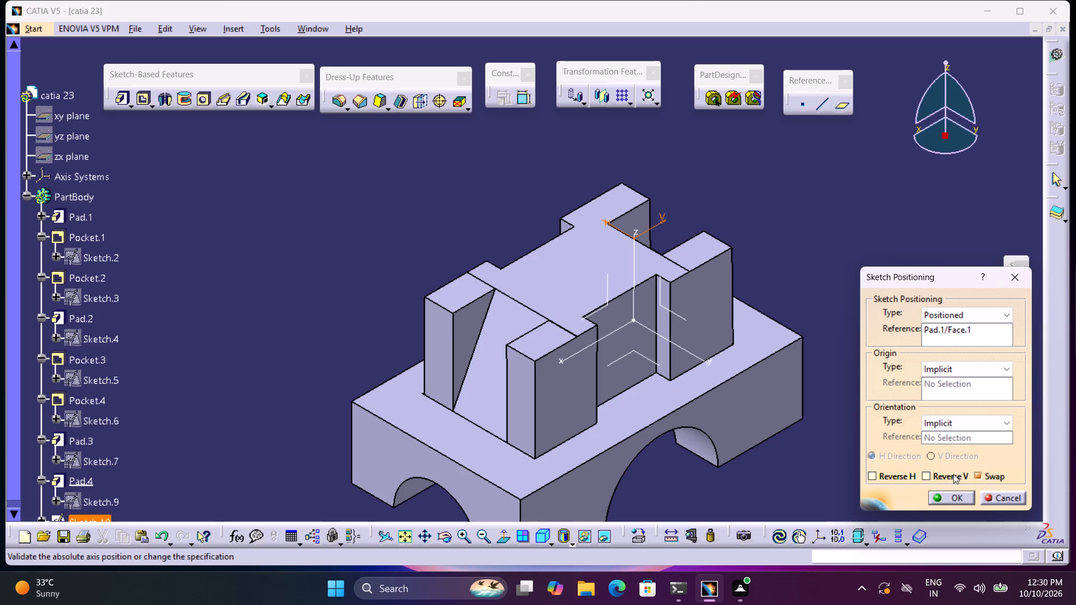
pyautogui.click(953, 474)
pyautogui.click(953, 474)
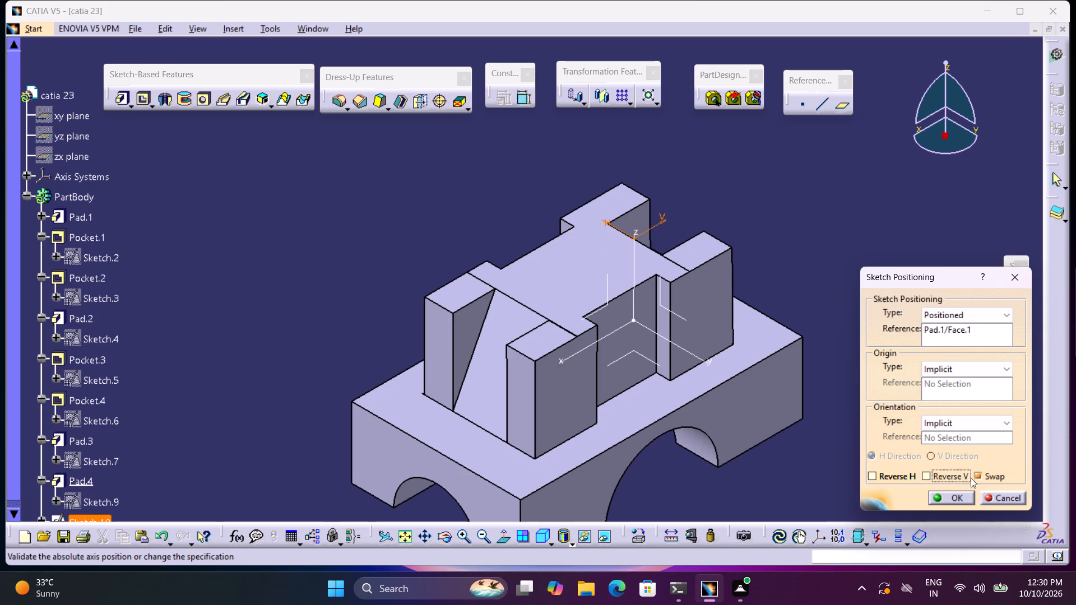
pyautogui.click(979, 478)
pyautogui.click(964, 499)
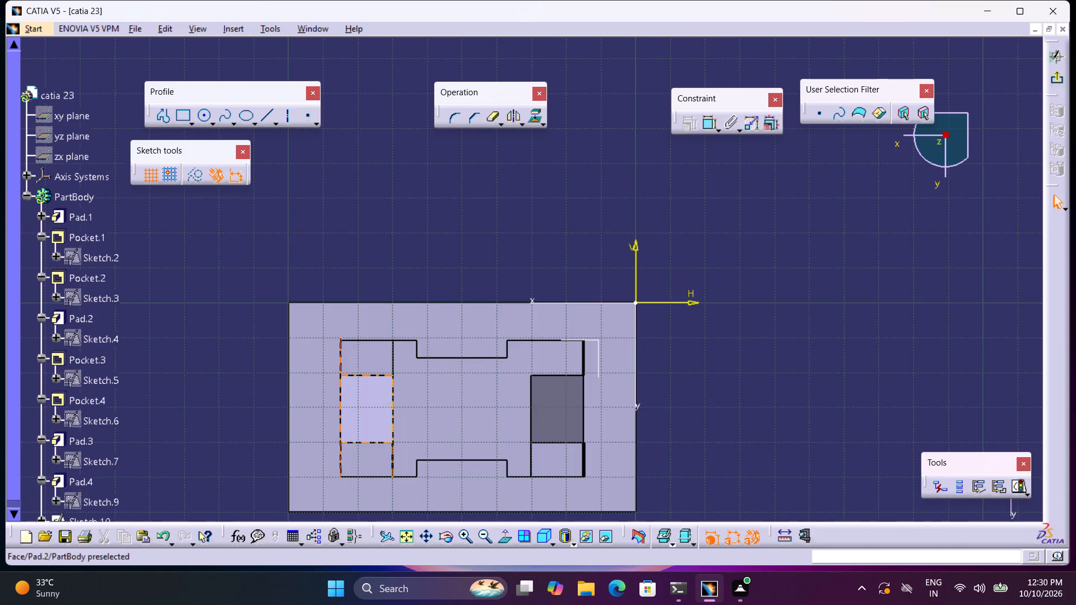
# Sketch a rectangle about 9 × 18 mm on the base's top face, between the base's short edge and the block.
pyautogui.moveTo(373, 400); pyautogui.dragTo(476, 295, button='middle')
pyautogui.rightClick(492, 379)
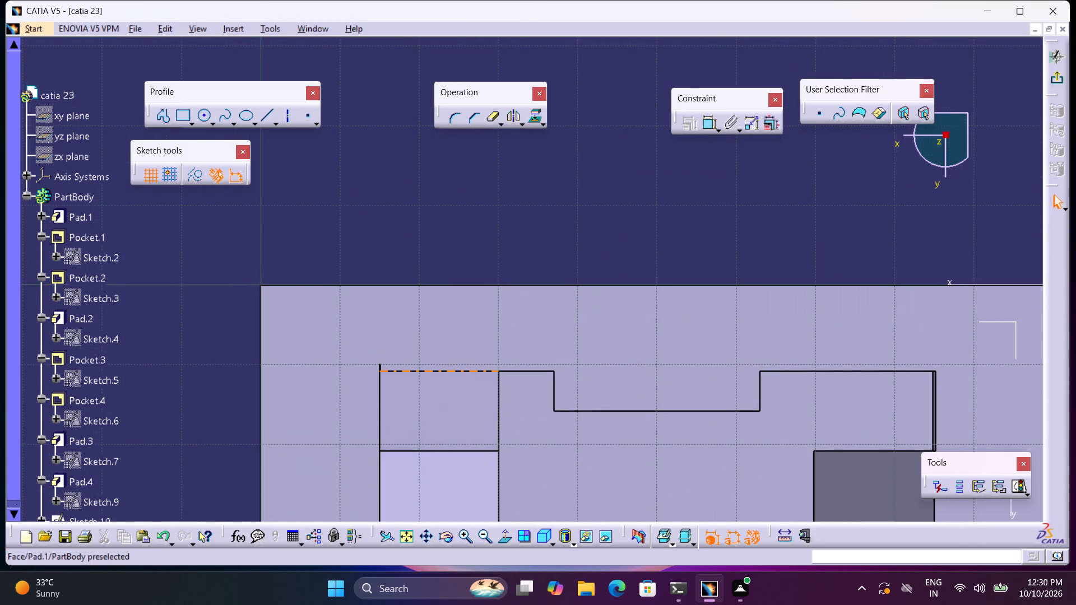
pyautogui.moveTo(487, 370); pyautogui.dragTo(544, 192, button='middle')
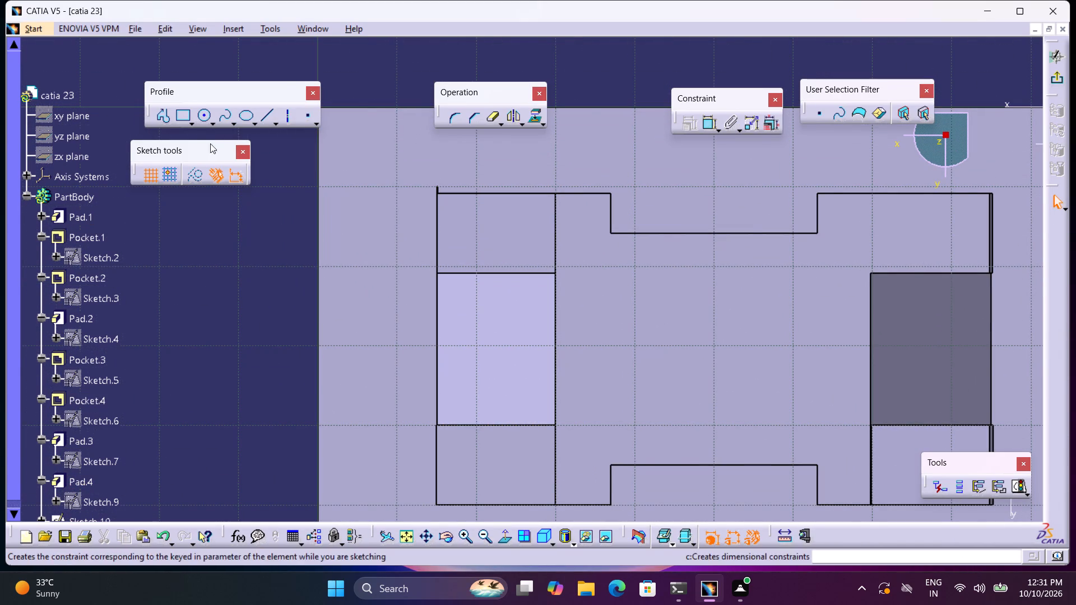
pyautogui.click(185, 109)
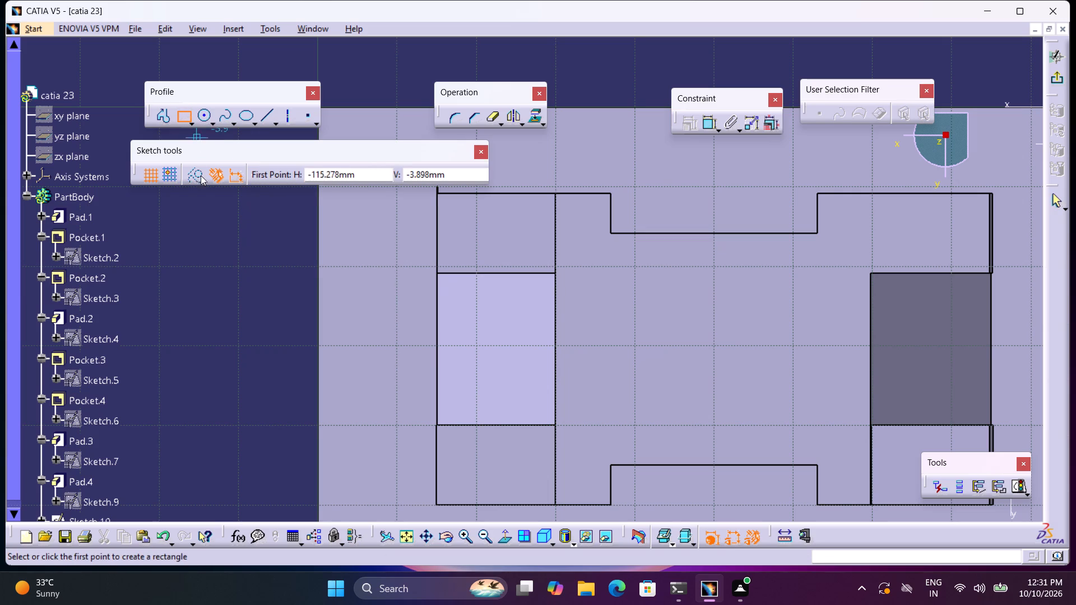
pyautogui.click(342, 281)
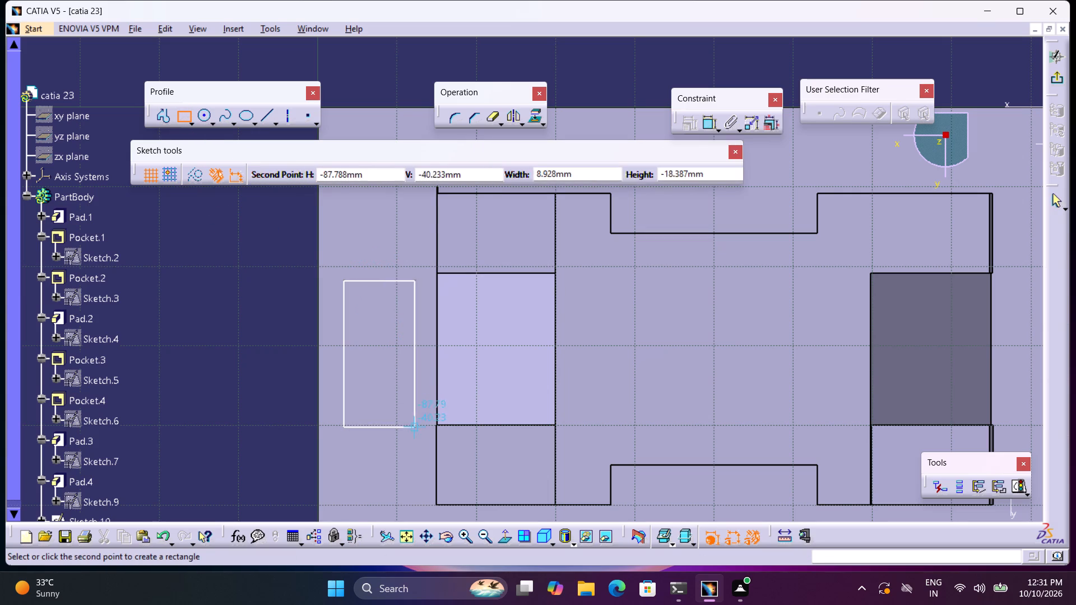
pyautogui.click(415, 428)
# Make the rectangle's outer vertical side coincident with the base's adjacent short edge.
pyautogui.doubleClick(711, 121)
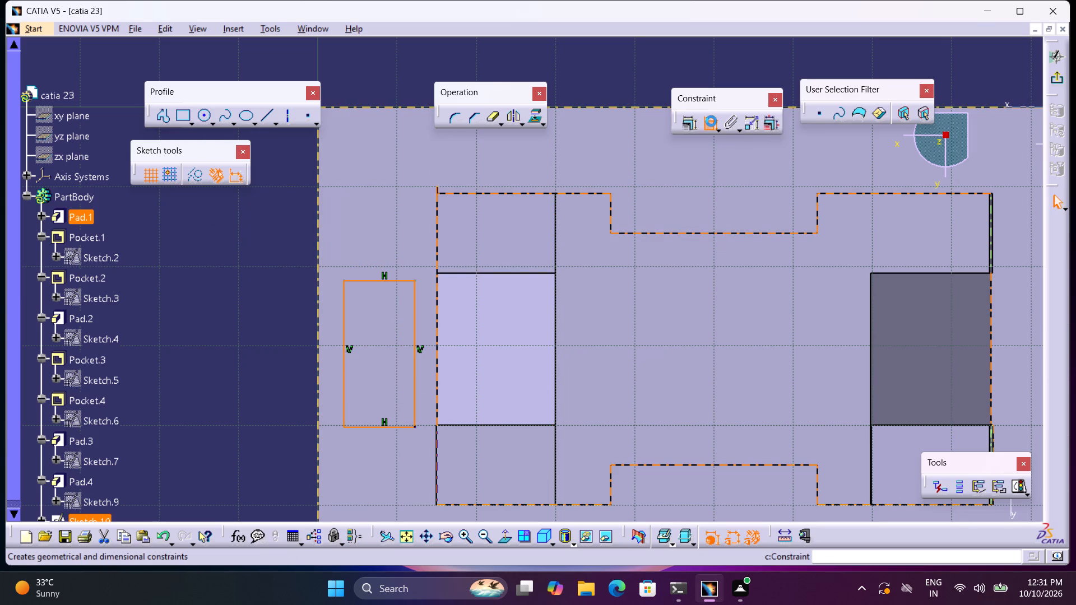
pyautogui.click(343, 306)
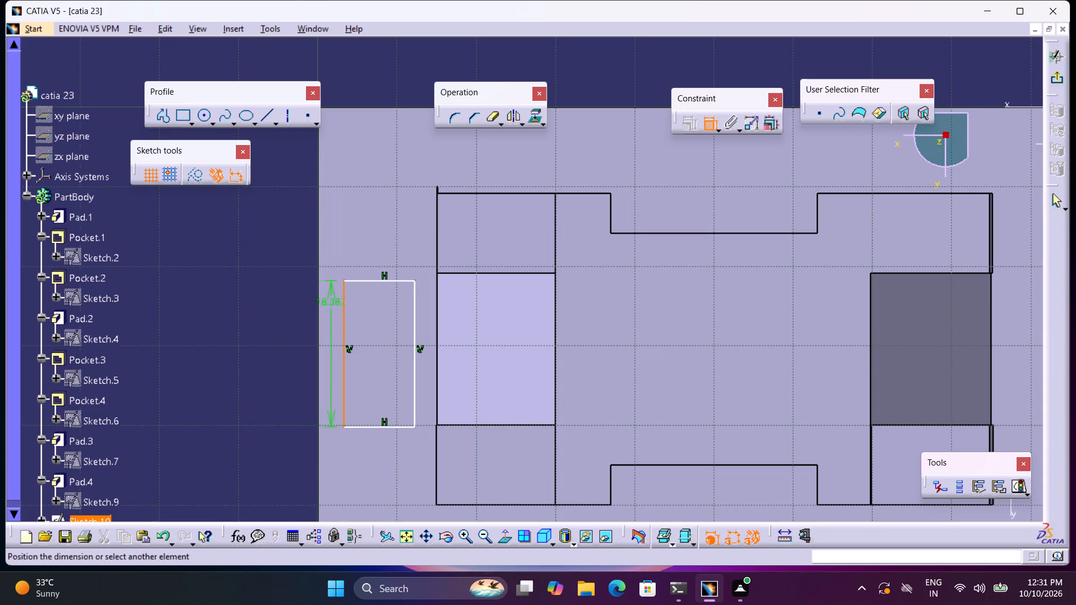
pyautogui.click(319, 301)
pyautogui.rightClick(318, 300)
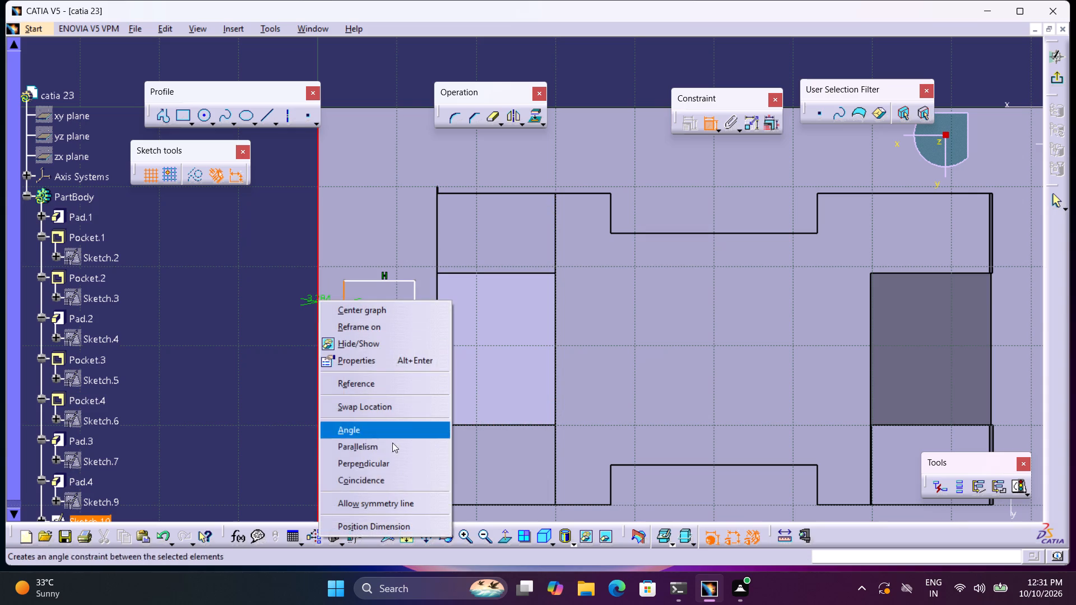
pyautogui.click(397, 481)
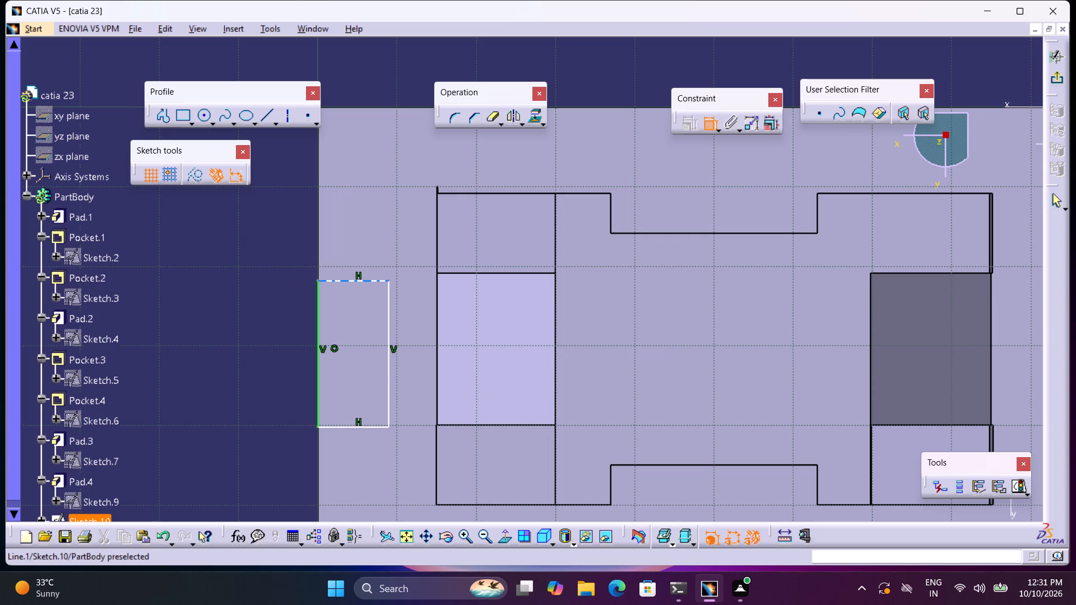
# Dimension the rectangle's horizontal side to 15 mm.
pyautogui.click(370, 279)
pyautogui.click(371, 252)
pyautogui.doubleClick(374, 250)
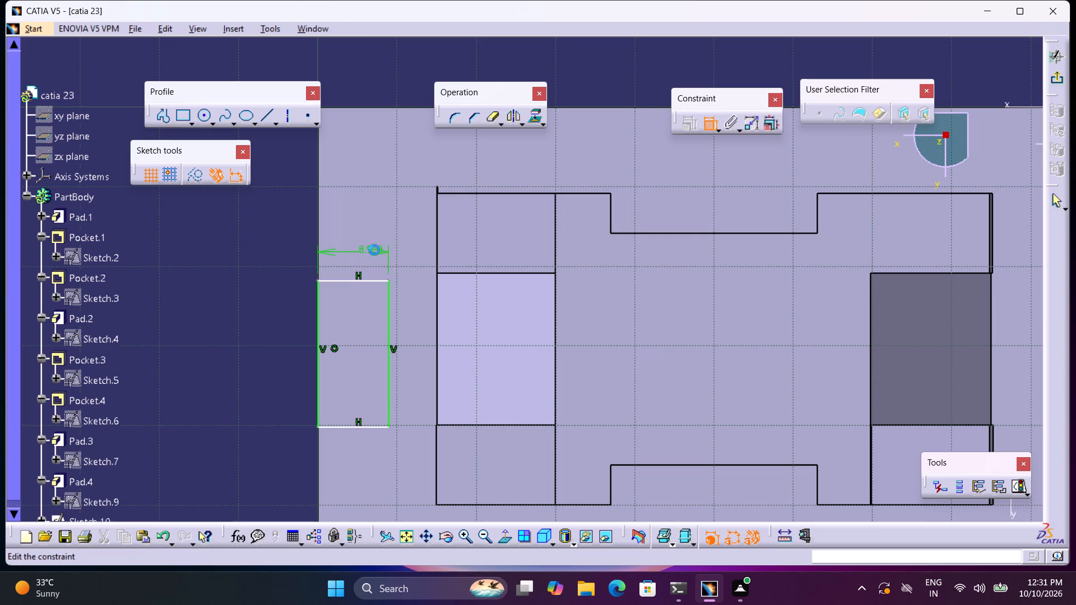
pyautogui.write('16')
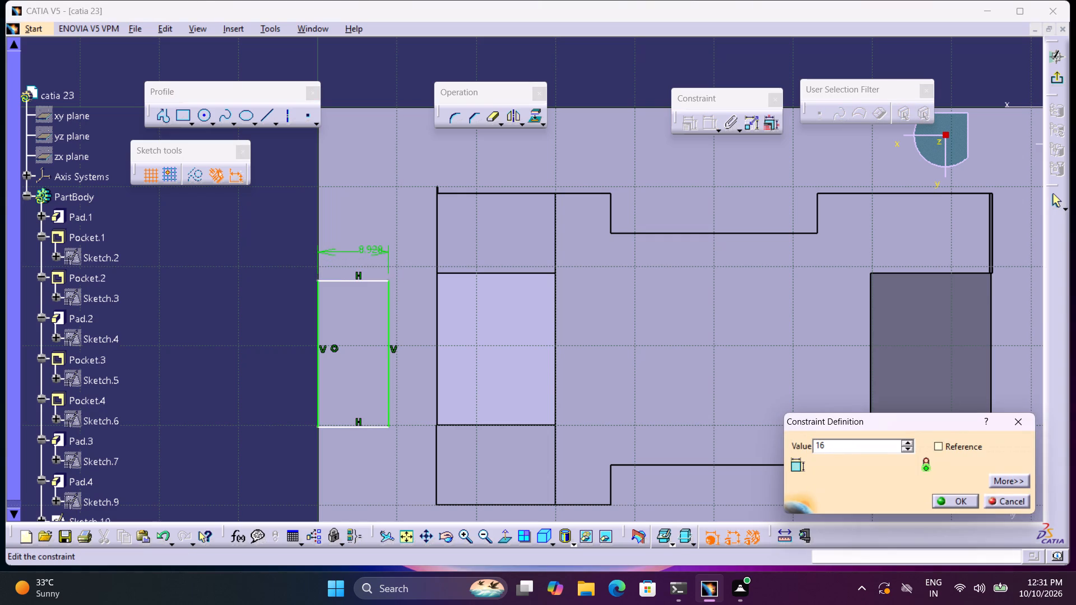
pyautogui.press('BackSpace')
pyautogui.press('5')
pyautogui.press('Return')
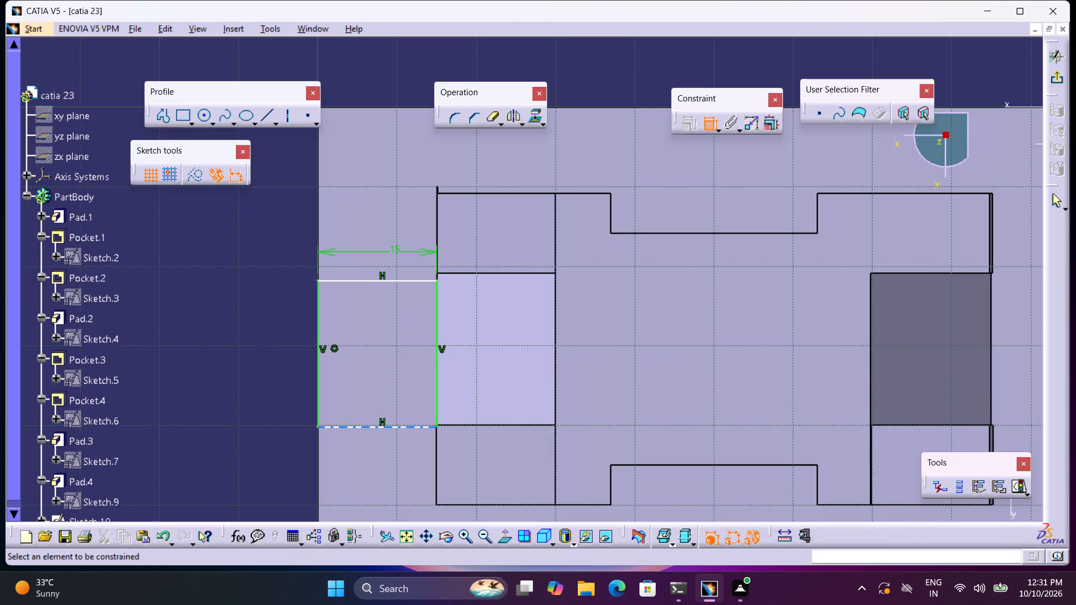
# Dimension the rectangle's outer side along the base's short edge to 20 mm.
pyautogui.click(317, 391)
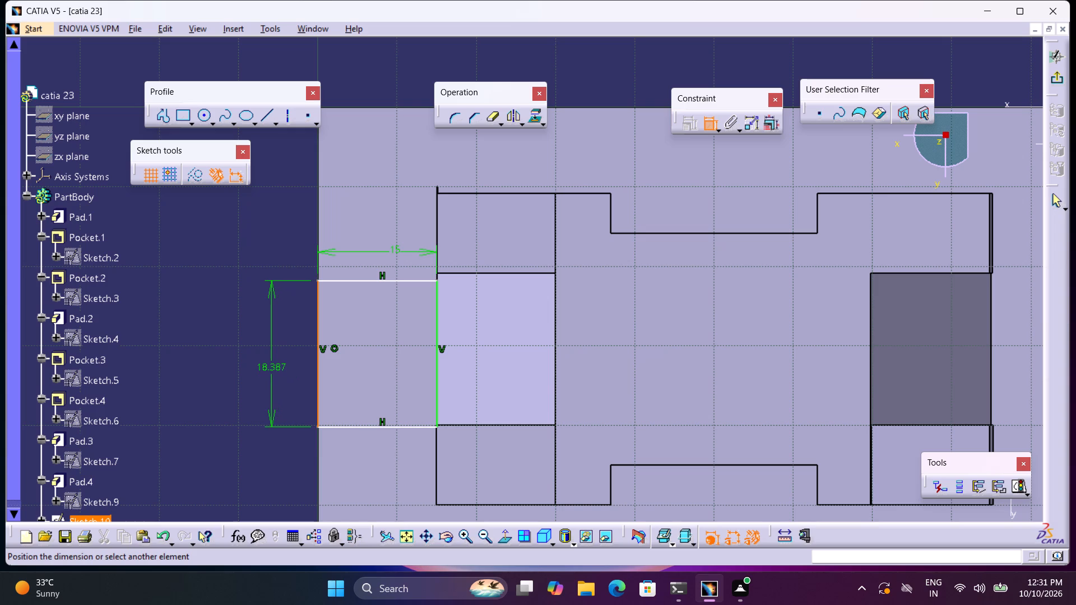
pyautogui.doubleClick(272, 369)
pyautogui.doubleClick(272, 369)
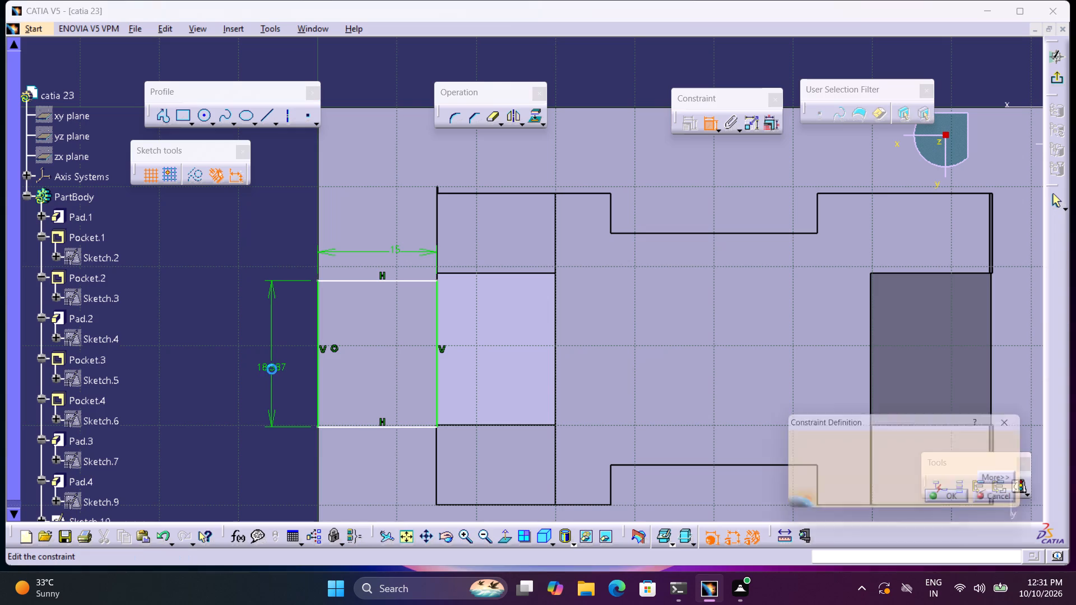
pyautogui.press('1')
pyautogui.press('0')
pyautogui.press('Return')
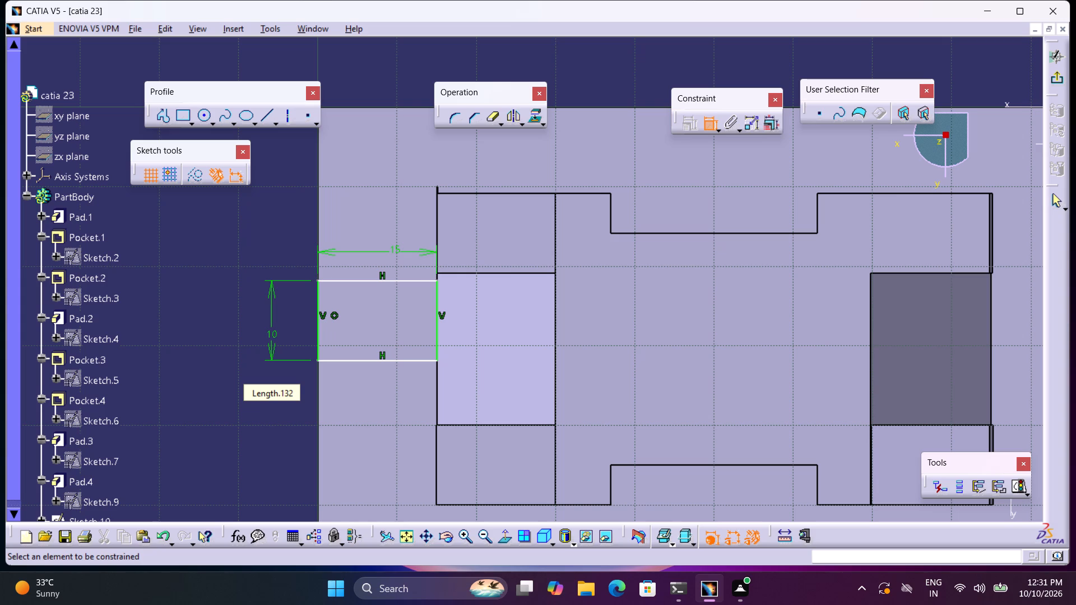
pyautogui.doubleClick(274, 346)
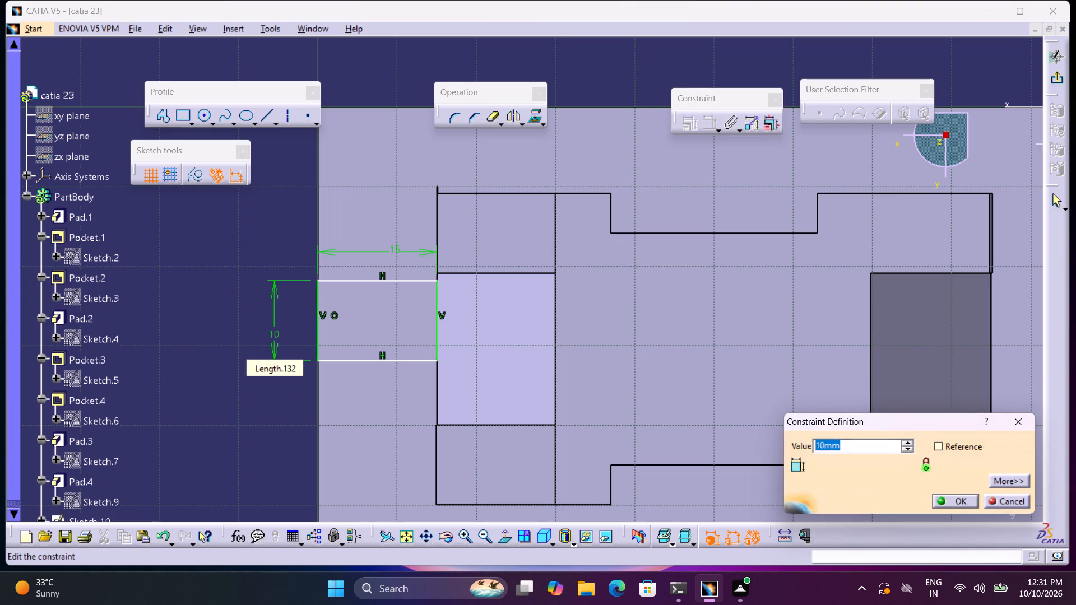
pyautogui.write('20')
pyautogui.press('Return')
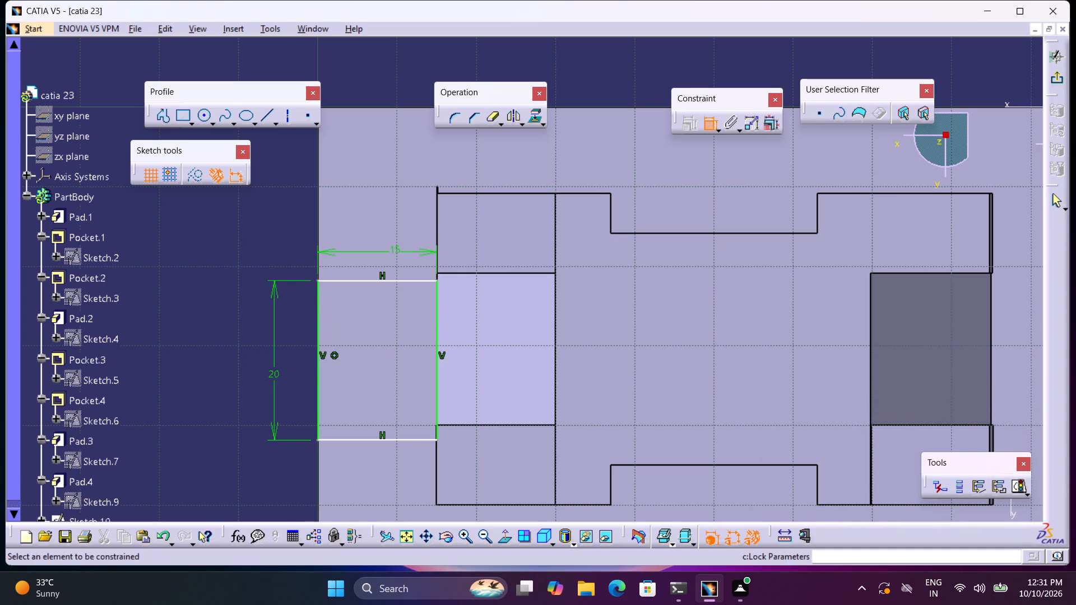
# Dimension the distance between the rectangle's nearer horizontal side and the base's parallel long edge to 20 mm.
pyautogui.moveTo(395, 449); pyautogui.dragTo(381, 305, button='middle')
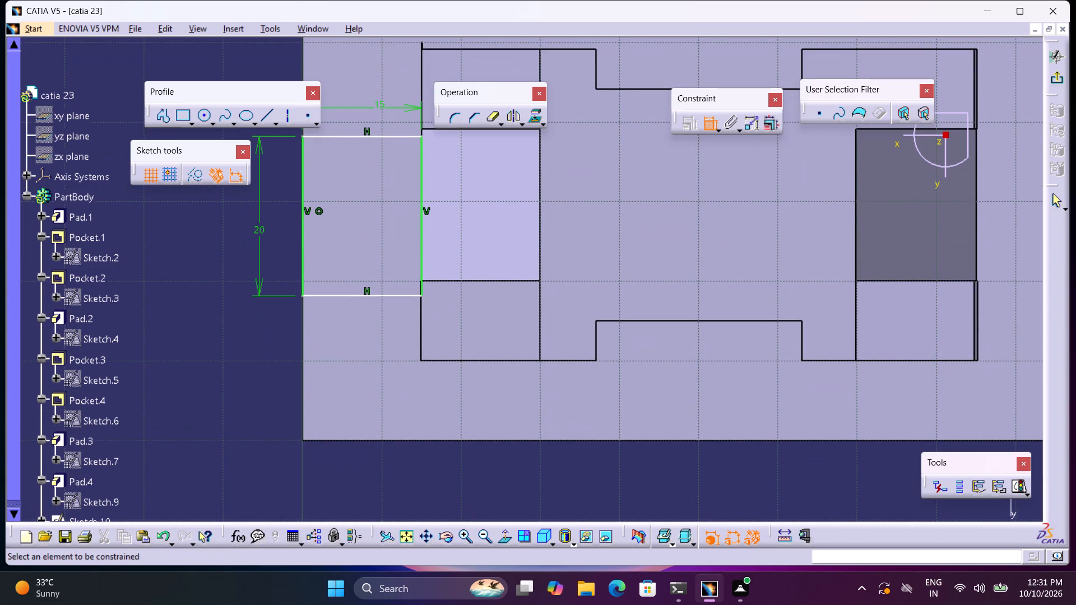
pyautogui.click(418, 440)
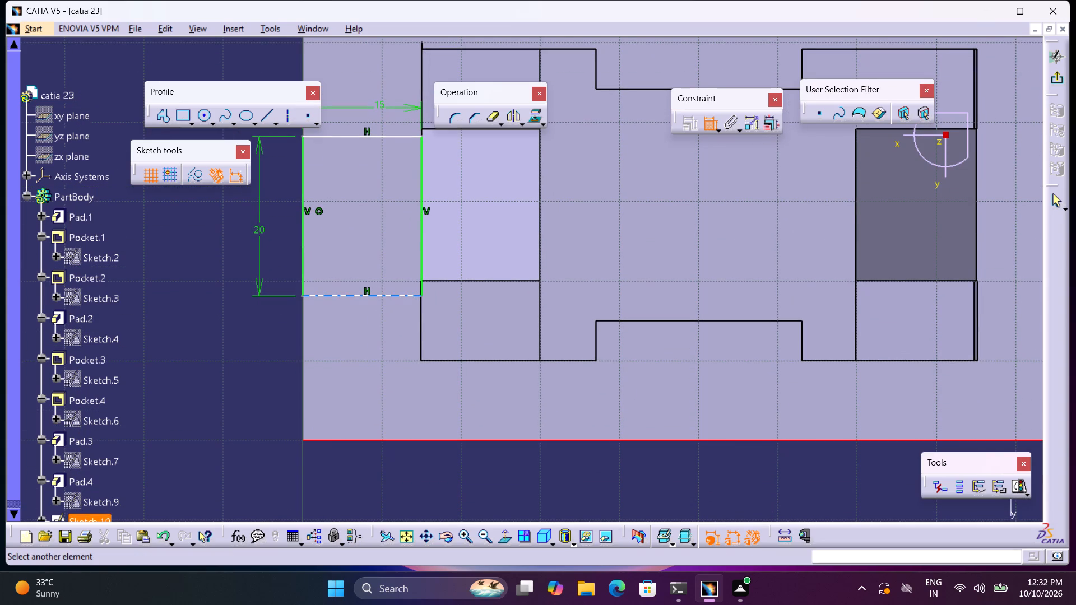
pyautogui.click(386, 294)
pyautogui.click(277, 377)
pyautogui.doubleClick(277, 376)
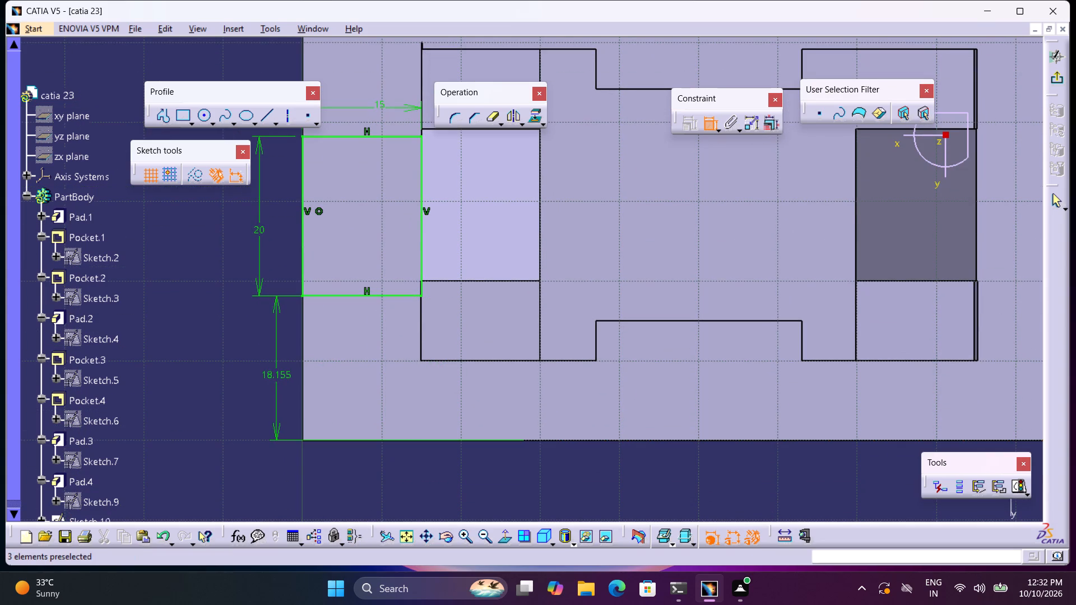
pyautogui.doubleClick(277, 375)
pyautogui.write('20')
pyautogui.press('Return')
# Sketch a vertical line about 10 mm long near the middle of the block, as a mirror line.
pyautogui.moveTo(390, 347); pyautogui.dragTo(392, 407, button='middle')
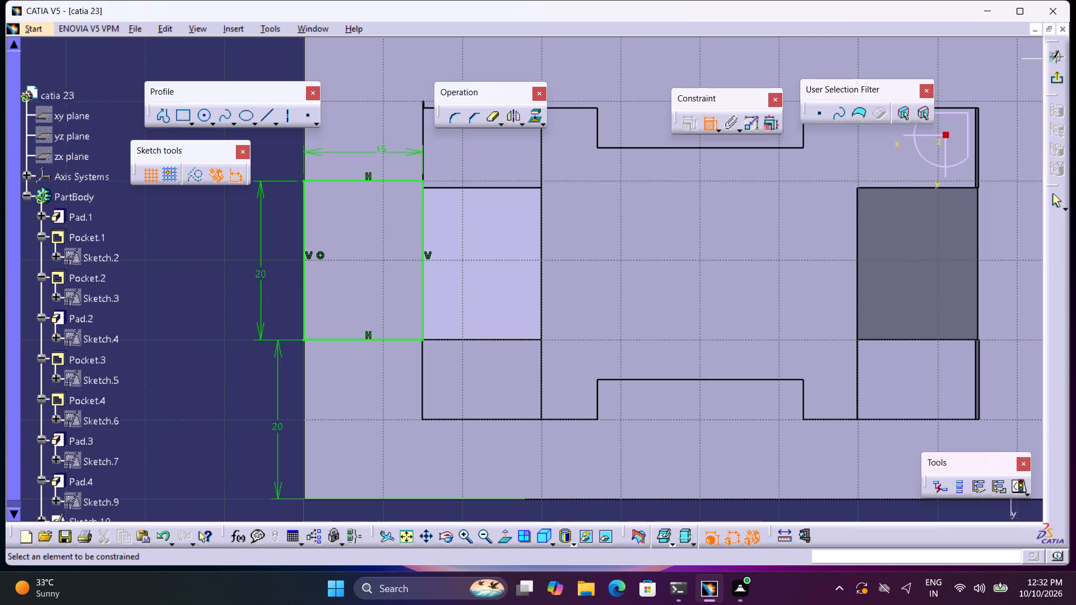
pyautogui.moveTo(962, 274); pyautogui.dragTo(917, 285, button='middle')
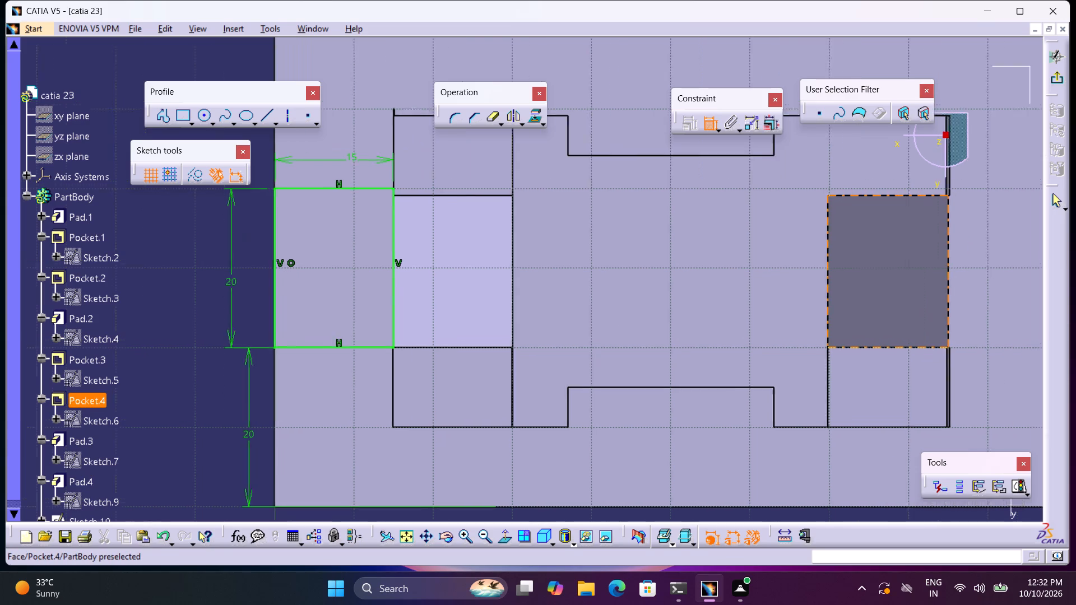
pyautogui.moveTo(917, 285); pyautogui.dragTo(829, 306, button='middle')
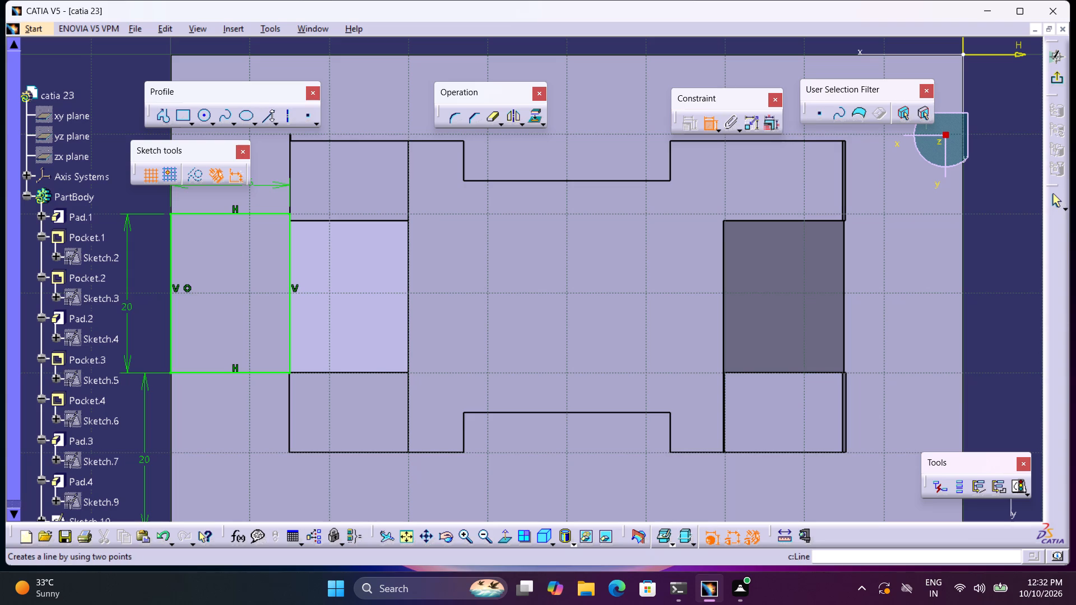
pyautogui.click(272, 115)
pyautogui.click(264, 116)
pyautogui.click(265, 116)
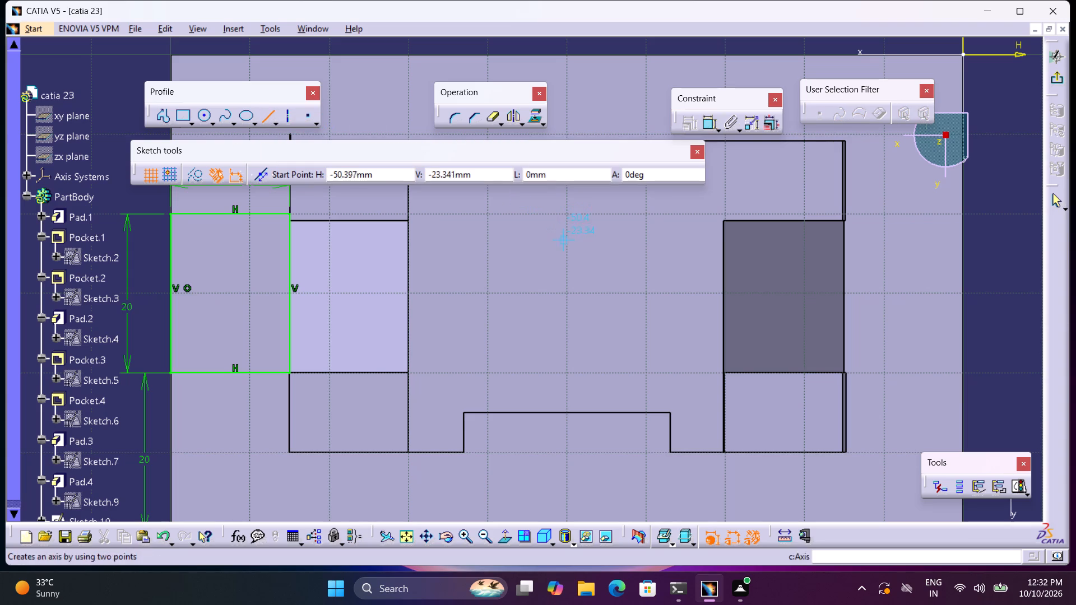
pyautogui.click(571, 235)
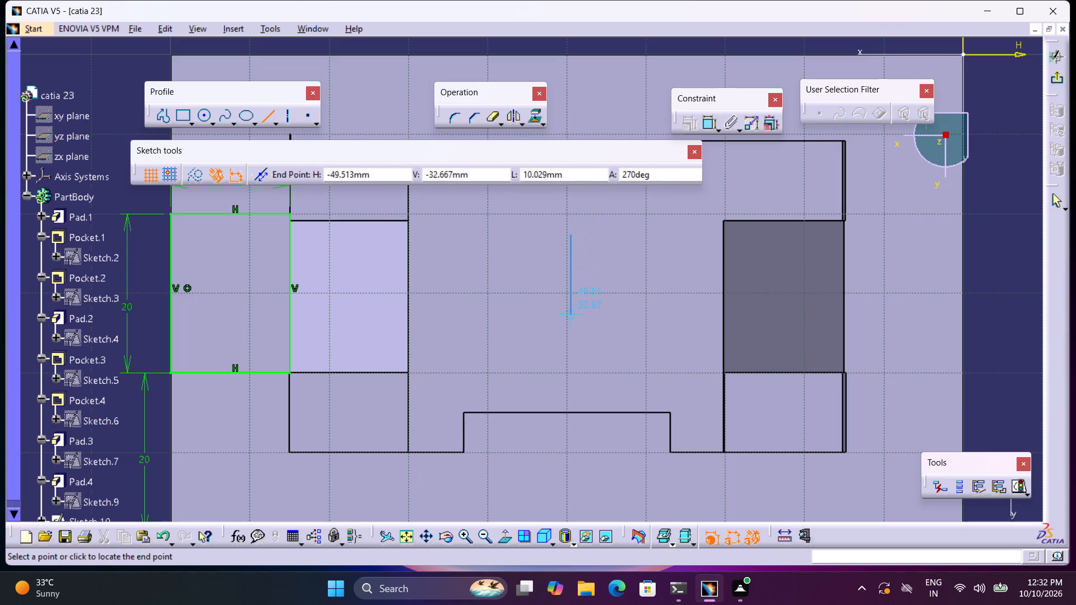
pyautogui.click(572, 319)
# Dimension the vertical line to 50 mm from the base's short edge opposite the rectangle.
pyautogui.click(711, 179)
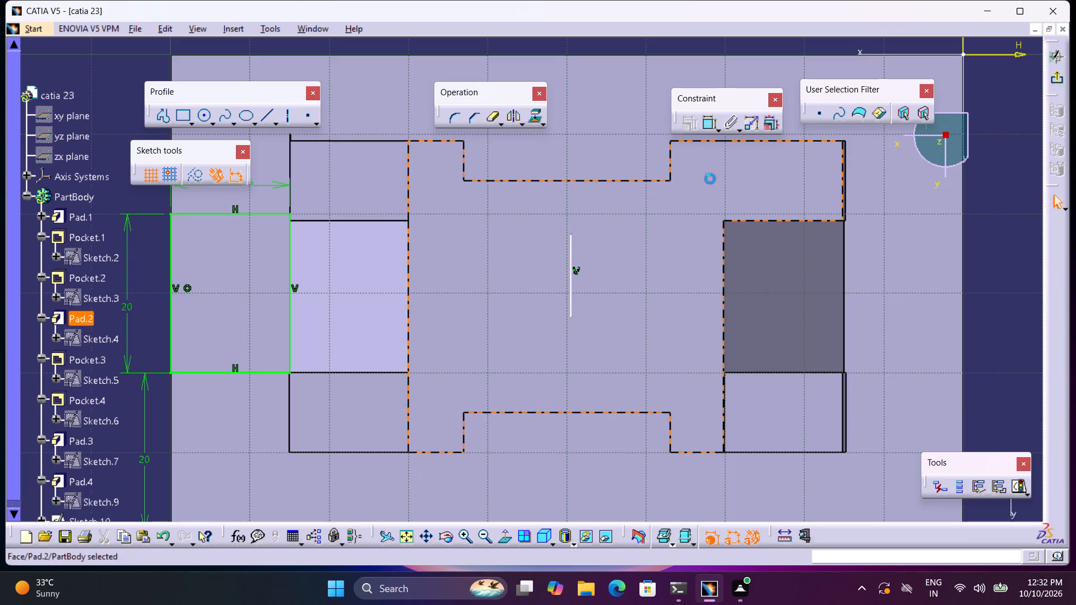
pyautogui.click(708, 111)
pyautogui.click(710, 118)
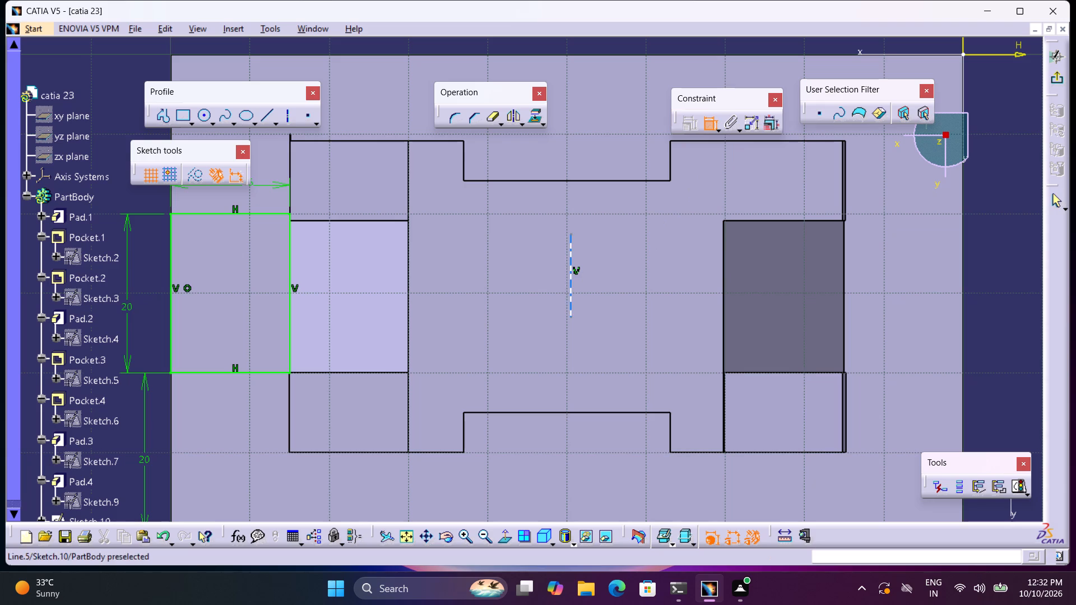
pyautogui.click(572, 290)
pyautogui.scroll(-1, 677, 328)
pyautogui.moveTo(670, 324); pyautogui.dragTo(586, 262, button='middle')
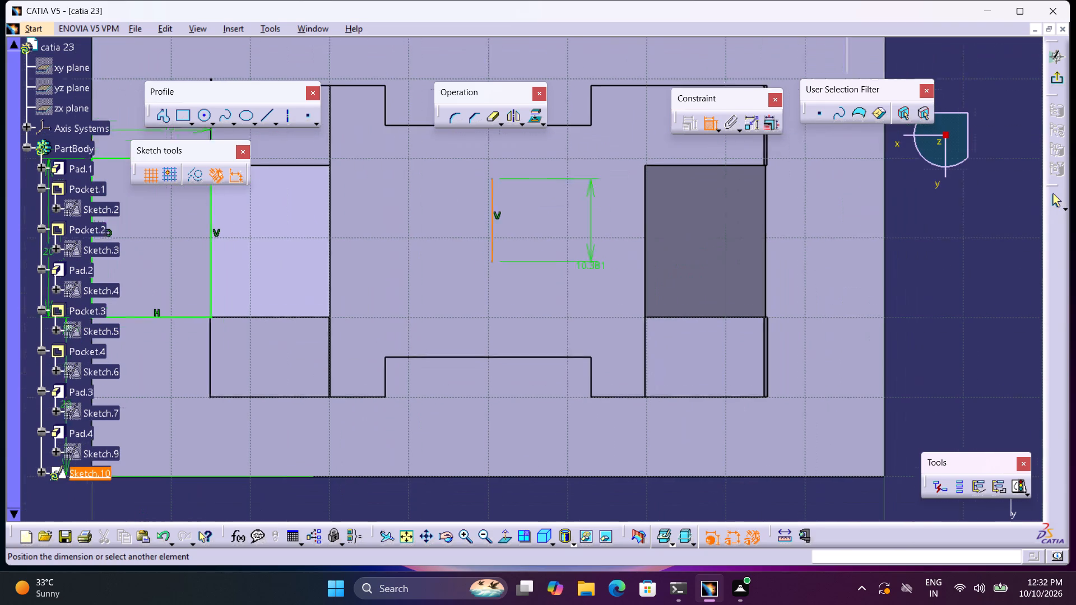
pyautogui.moveTo(586, 262); pyautogui.dragTo(586, 260, button='middle')
pyautogui.click(880, 230)
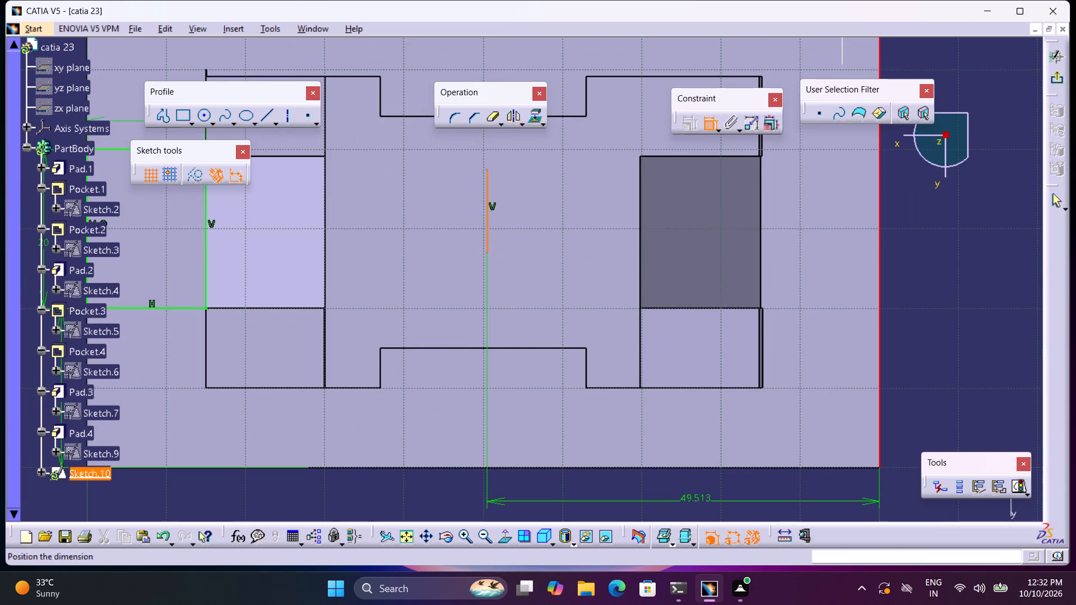
pyautogui.click(697, 498)
pyautogui.doubleClick(699, 497)
pyautogui.write('50')
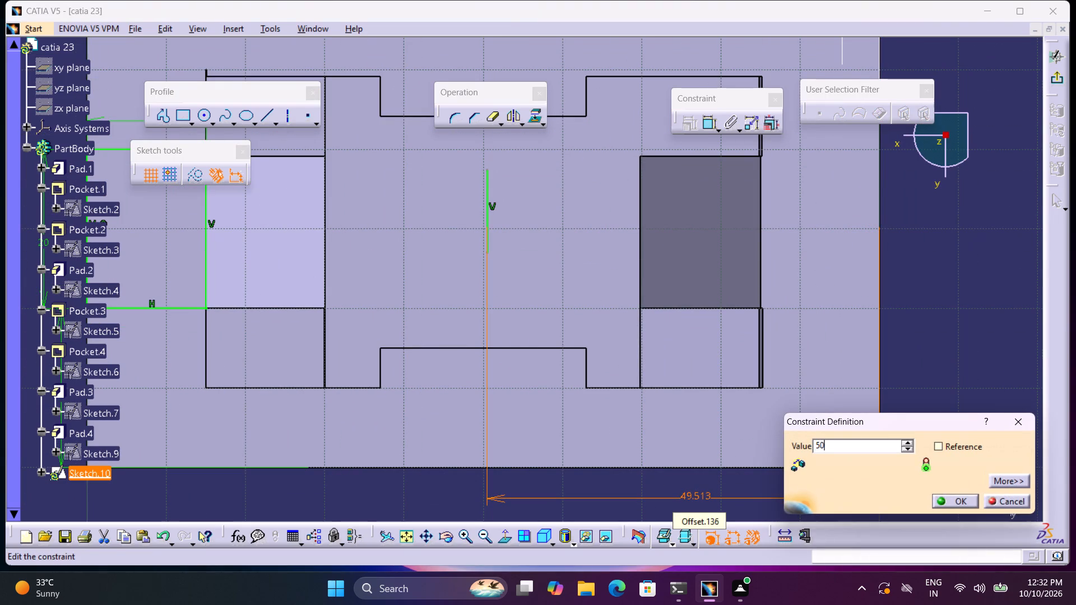
pyautogui.press('Return')
# Mirror the 15 × 20 mm rectangle about the vertical line to the base's opposite end.
pyautogui.moveTo(407, 339); pyautogui.dragTo(426, 427, button='middle')
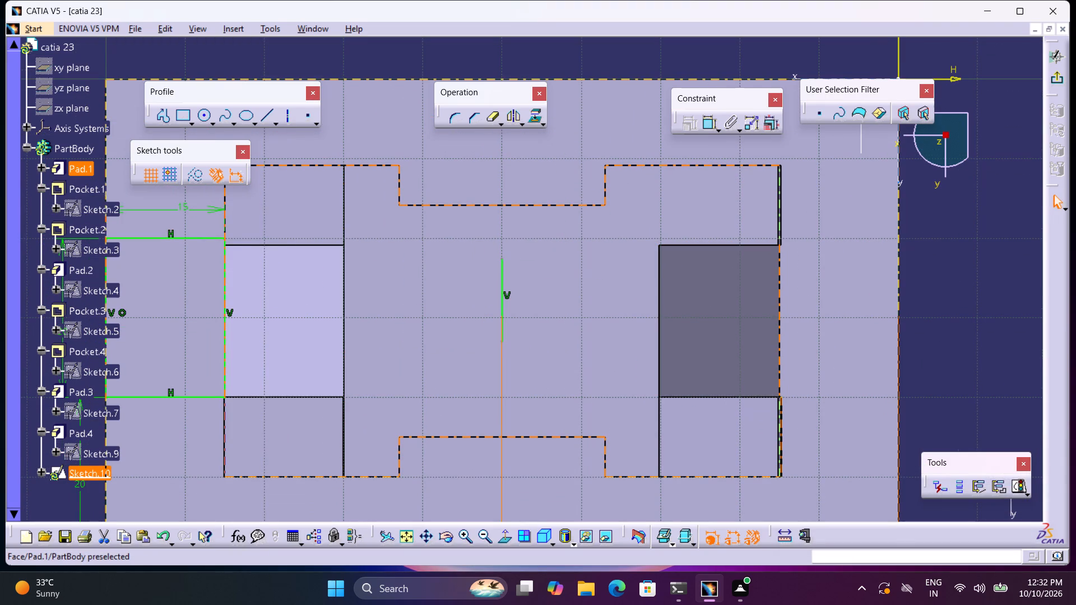
pyautogui.moveTo(293, 413); pyautogui.dragTo(374, 457, button='middle')
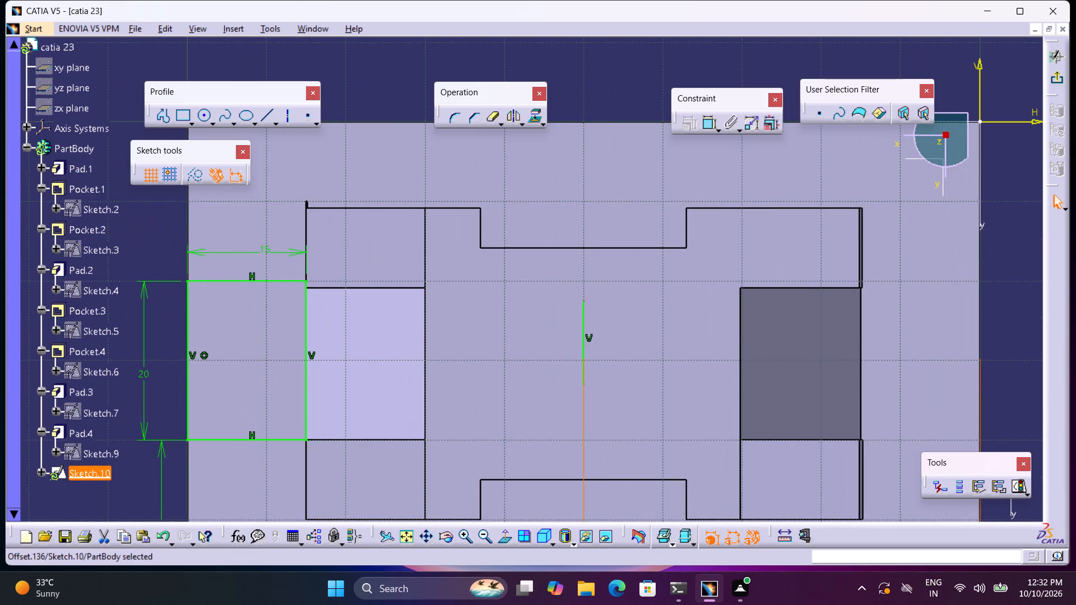
pyautogui.moveTo(143, 241); pyautogui.dragTo(328, 476)
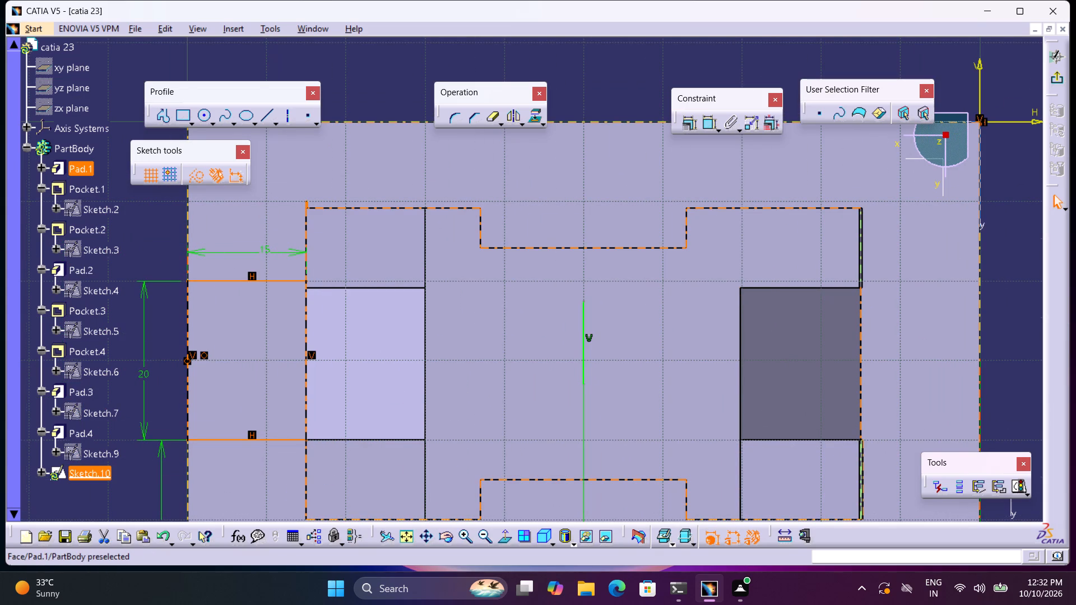
pyautogui.click(513, 114)
pyautogui.click(582, 318)
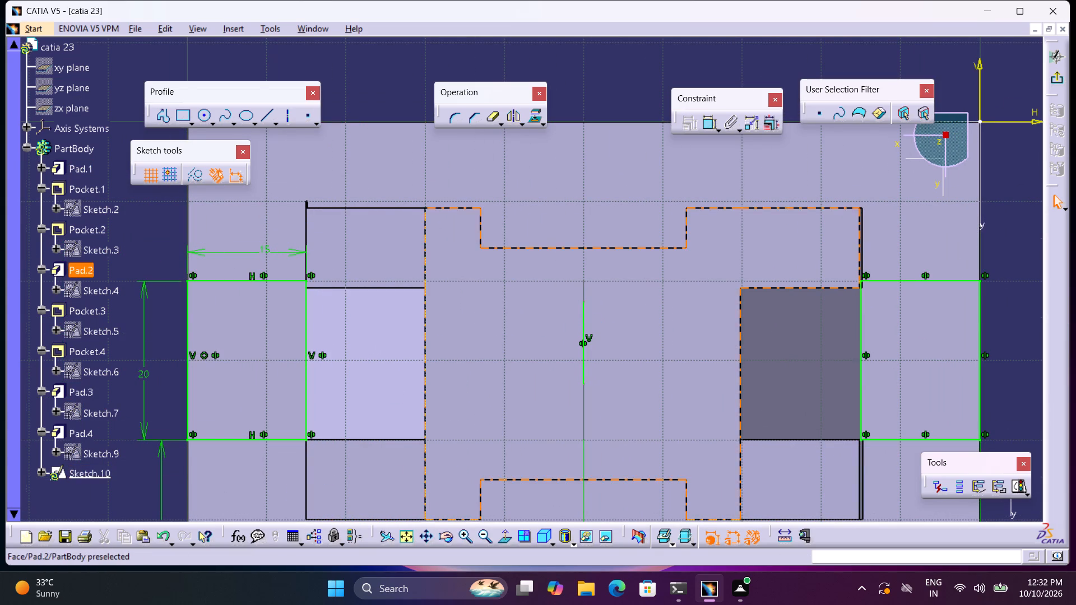
# Delete the vertical mirror line and exit the sketch.
pyautogui.moveTo(802, 371); pyautogui.dragTo(726, 376, button='middle')
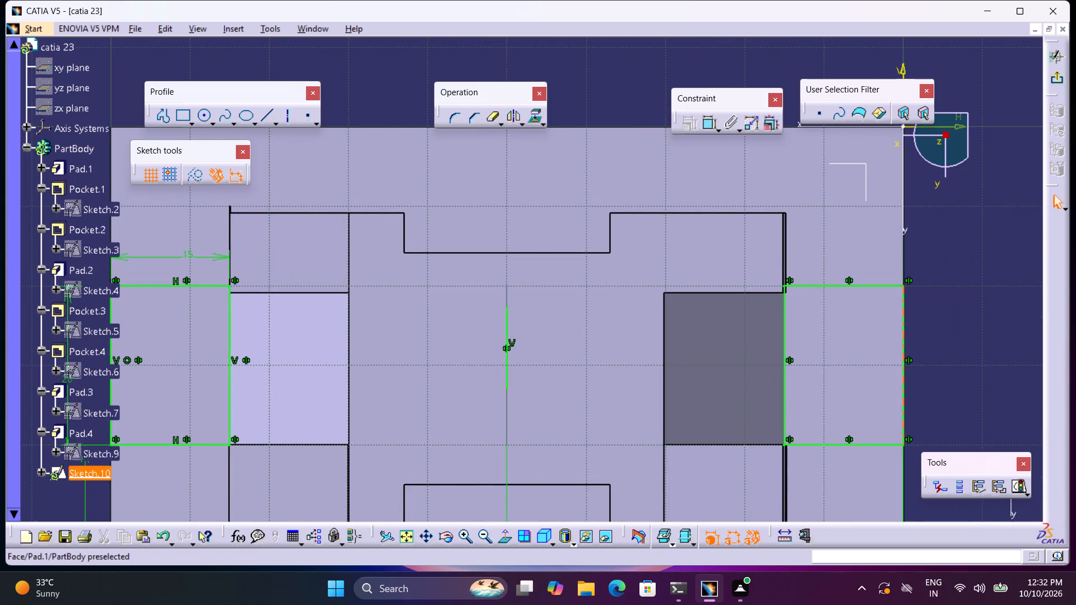
pyautogui.moveTo(939, 390); pyautogui.dragTo(891, 351, button='middle')
pyautogui.click(935, 336)
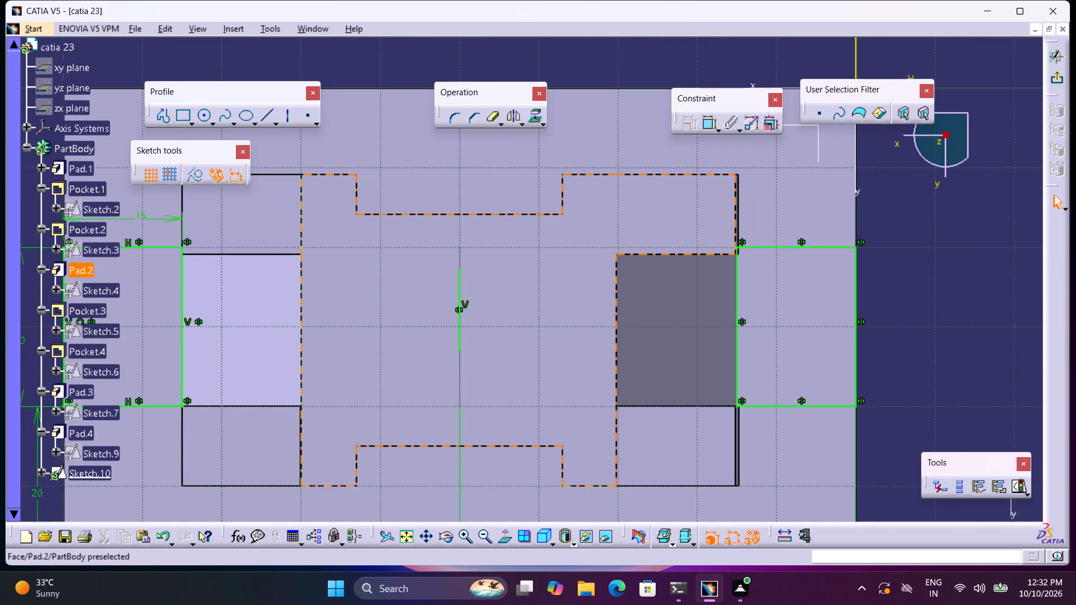
pyautogui.click(460, 339)
pyautogui.press('Delete')
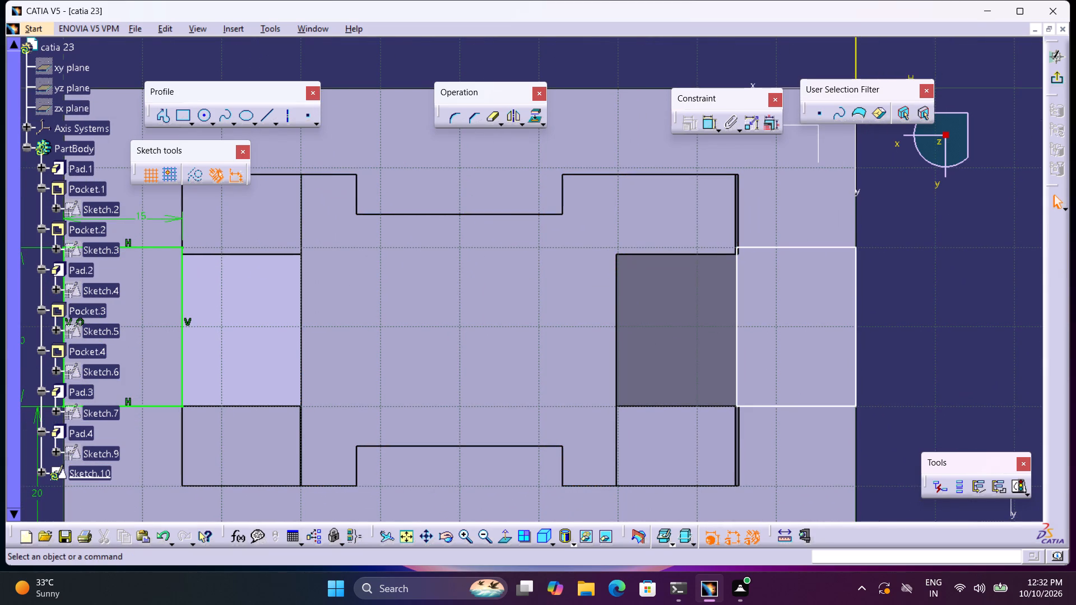
pyautogui.click(1054, 79)
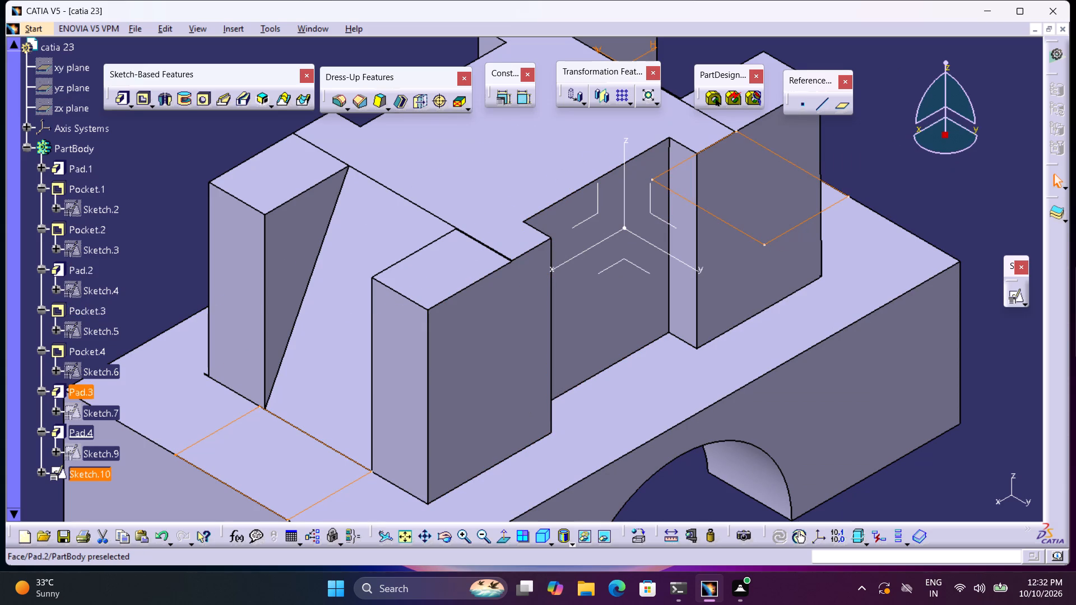
# Pocket both end rectangles 8 mm deep into the base.
pyautogui.click(142, 102)
pyautogui.moveTo(293, 310); pyautogui.dragTo(279, 208, button='middle')
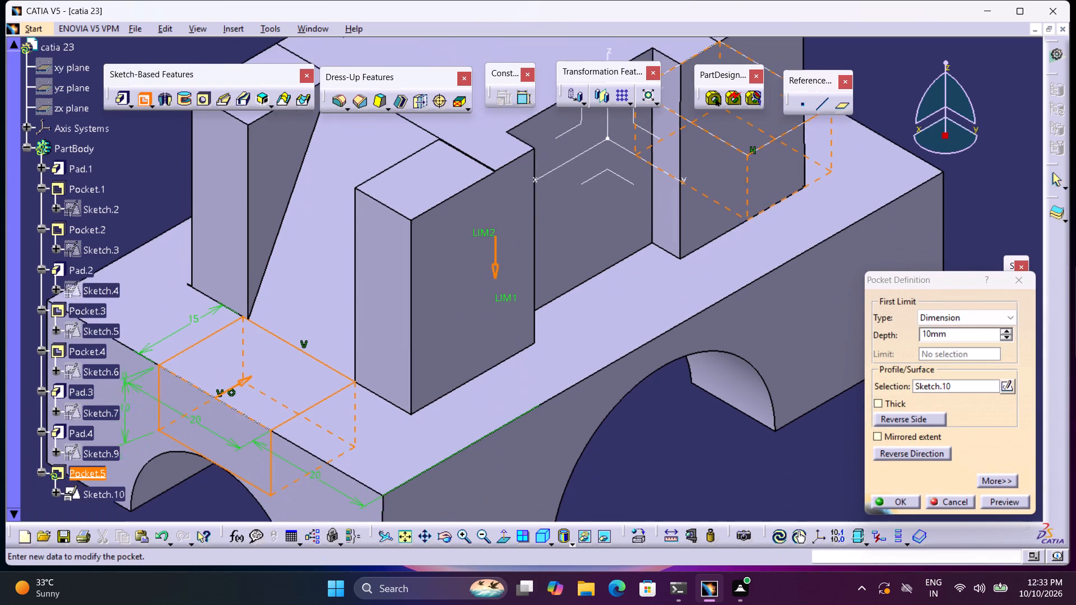
pyautogui.moveTo(279, 208); pyautogui.dragTo(284, 201, button='middle')
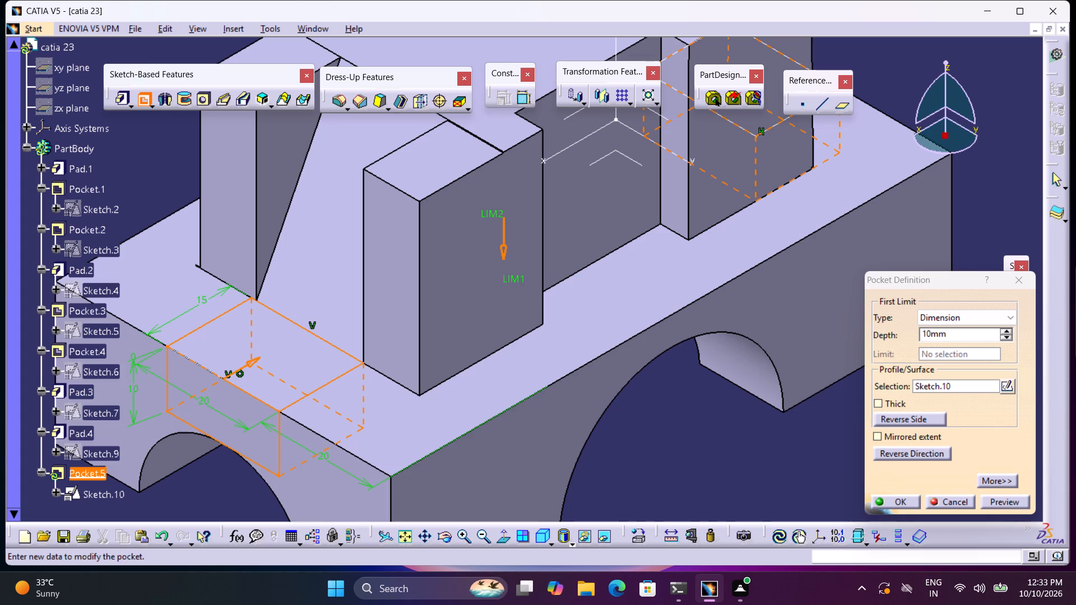
pyautogui.moveTo(956, 336); pyautogui.dragTo(955, 336)
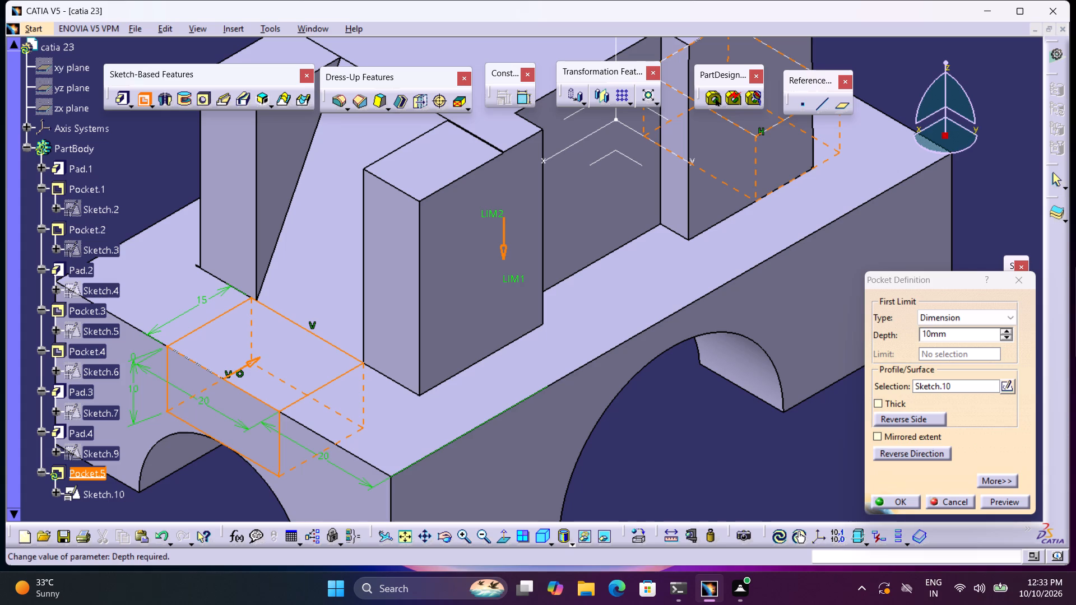
pyautogui.moveTo(955, 336); pyautogui.dragTo(836, 353)
pyautogui.press('8')
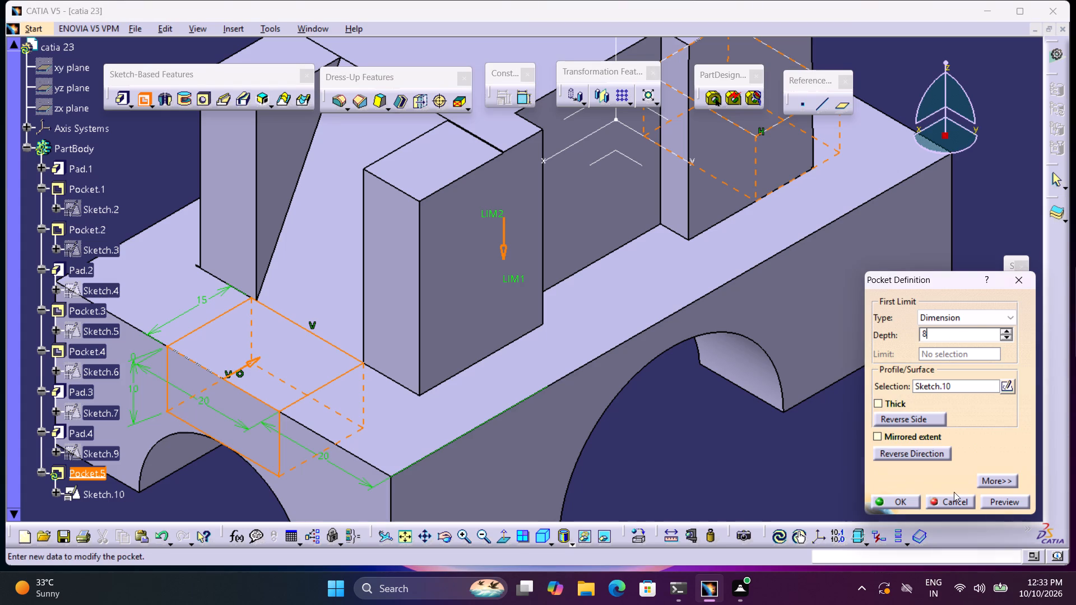
pyautogui.click(1006, 501)
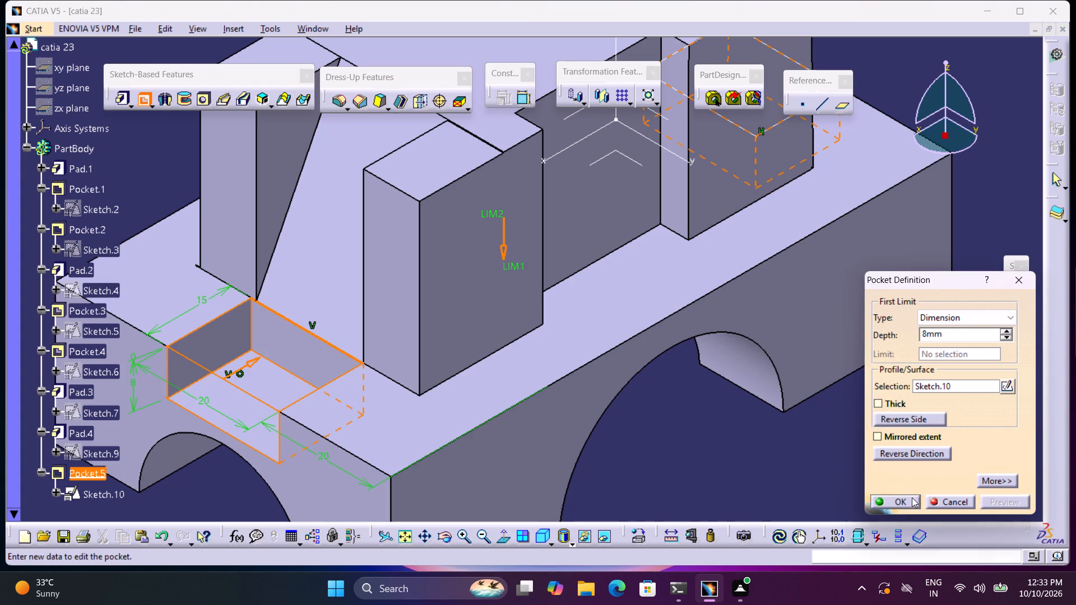
pyautogui.click(905, 499)
pyautogui.click(822, 450)
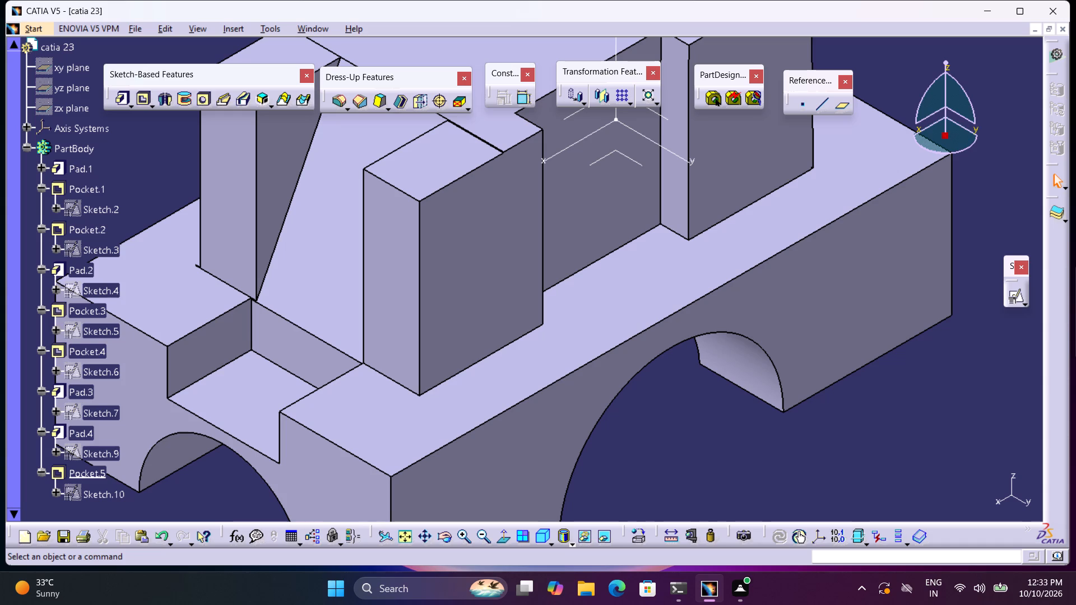
# Create a positioned sketch on the notched block's top face.
pyautogui.moveTo(711, 421); pyautogui.dragTo(709, 426, button='middle')
pyautogui.rightClick(709, 421)
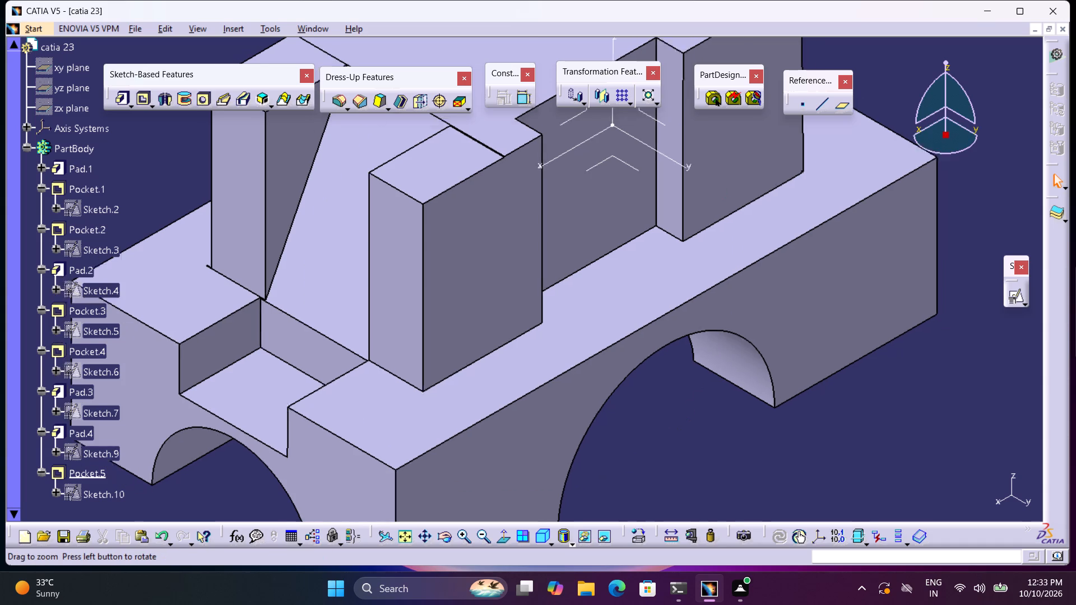
pyautogui.moveTo(709, 426); pyautogui.dragTo(722, 472, button='middle')
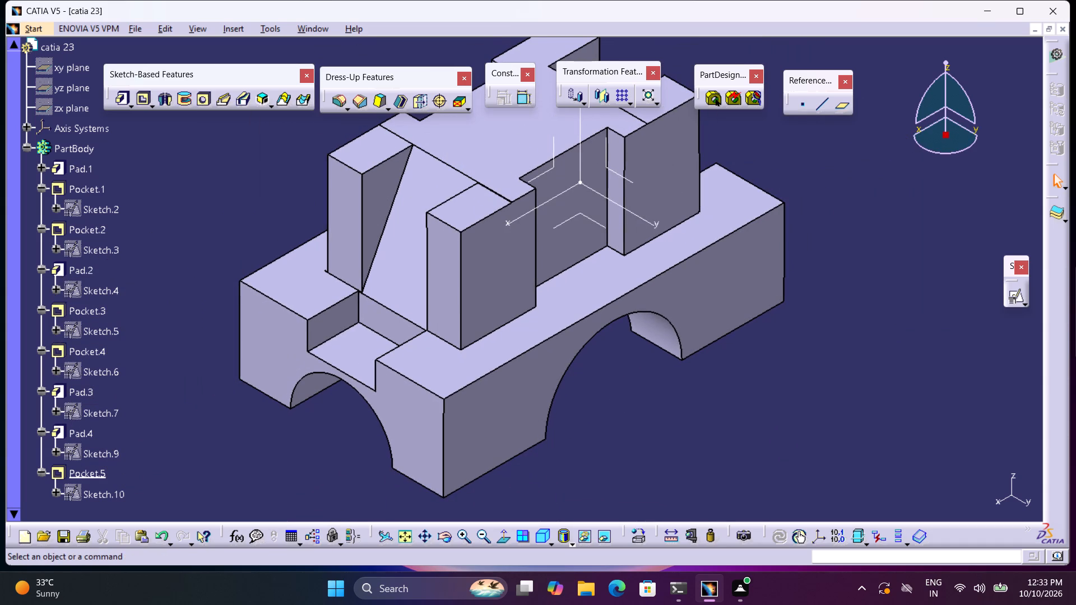
pyautogui.moveTo(840, 357); pyautogui.dragTo(785, 417, button='middle')
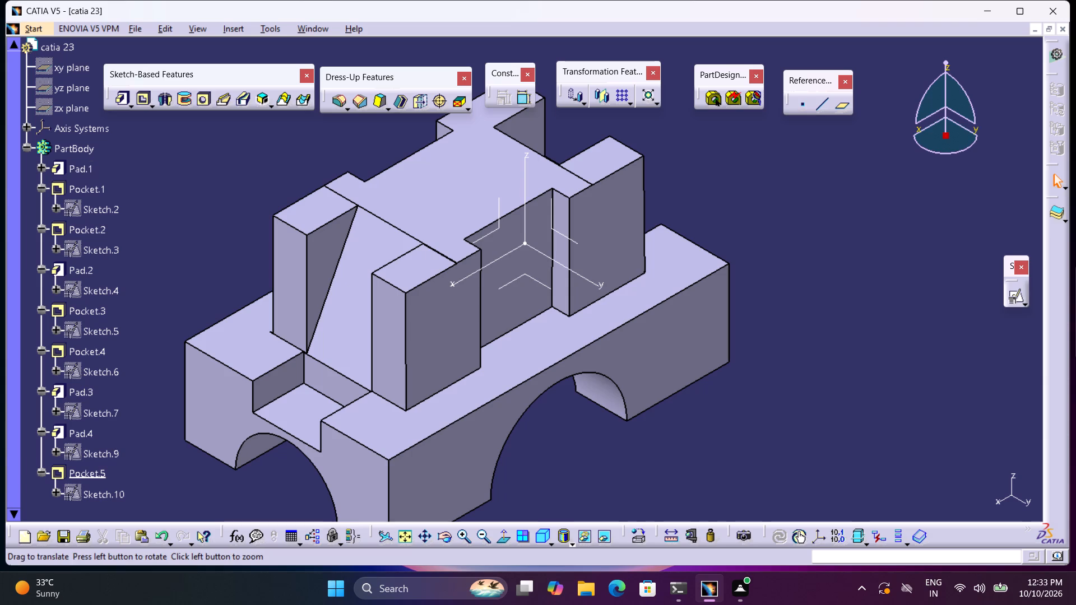
pyautogui.moveTo(697, 355); pyautogui.dragTo(695, 454, button='middle')
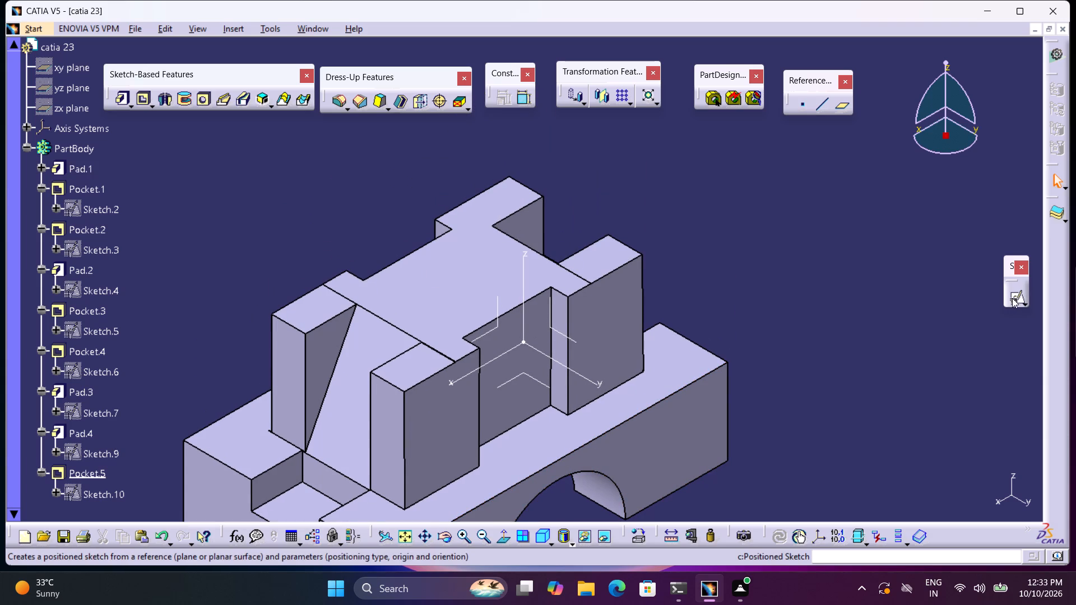
pyautogui.click(1009, 298)
pyautogui.click(483, 276)
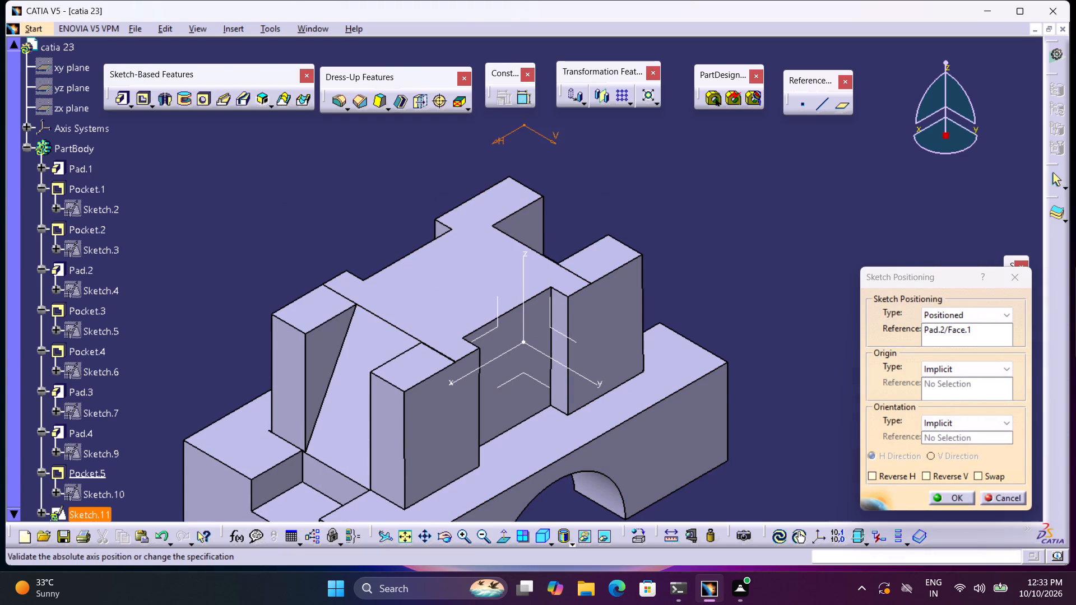
pyautogui.click(940, 498)
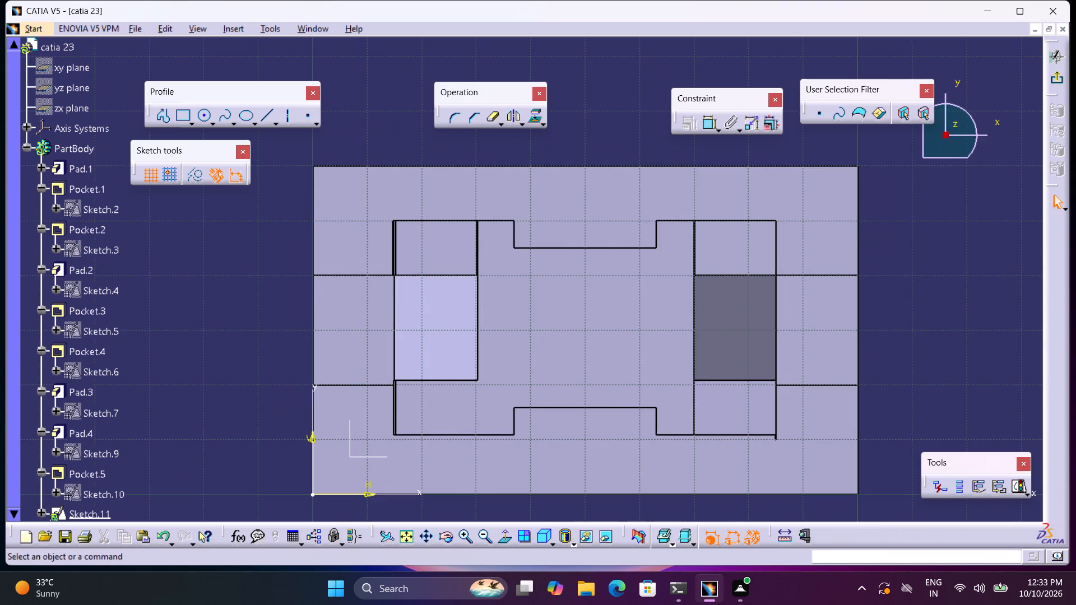
# Sketch a circle in the middle of the block's top face and constrain its radius to 10 mm.
pyautogui.click(205, 115)
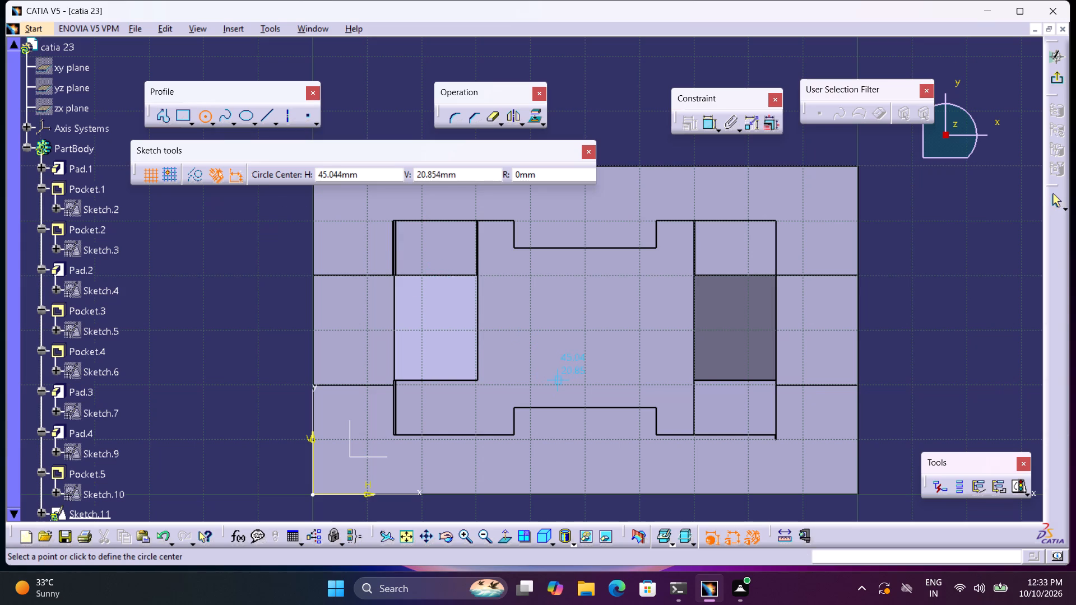
pyautogui.click(584, 329)
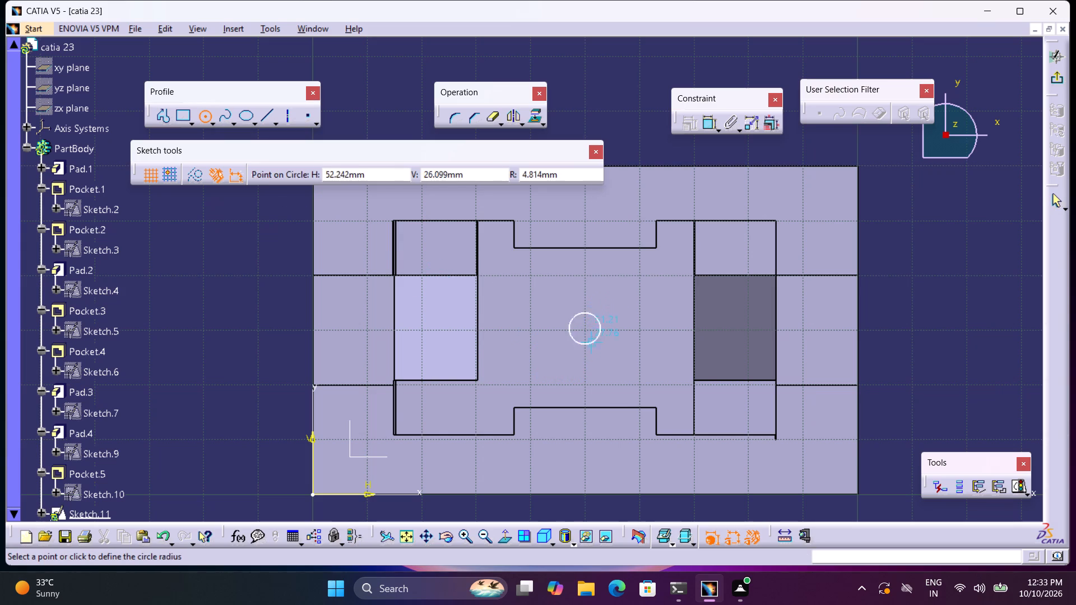
pyautogui.click(602, 360)
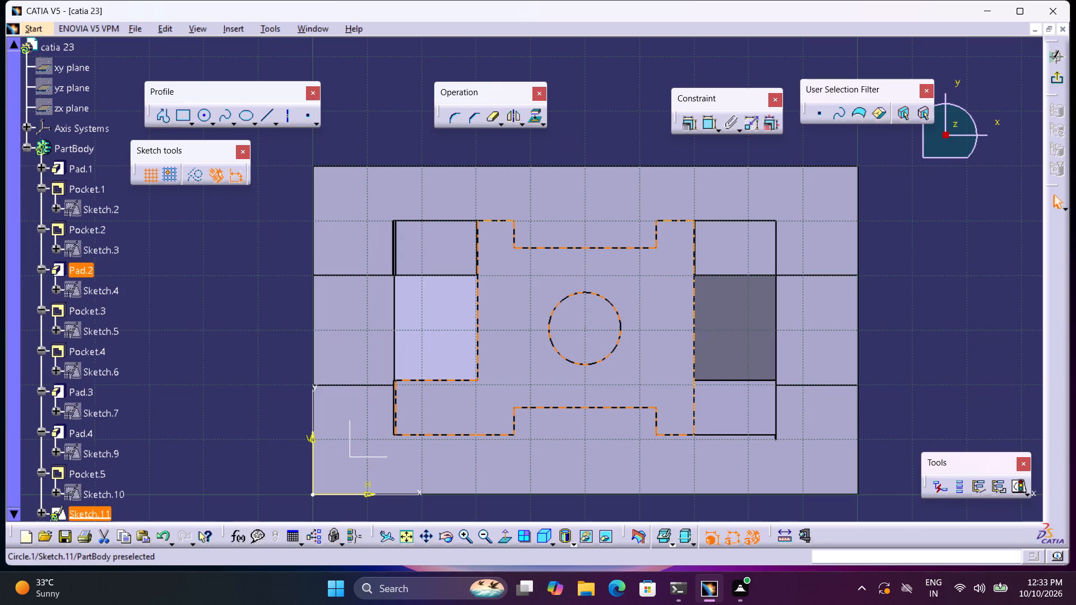
pyautogui.click(709, 122)
pyautogui.click(953, 301)
pyautogui.doubleClick(951, 297)
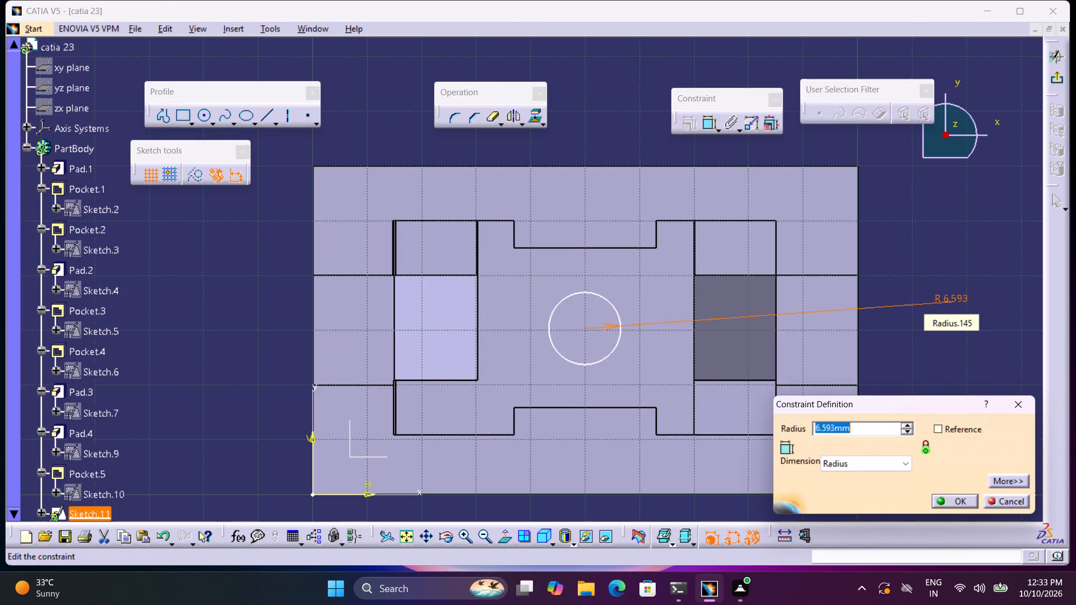
pyautogui.write('10')
pyautogui.press('Return')
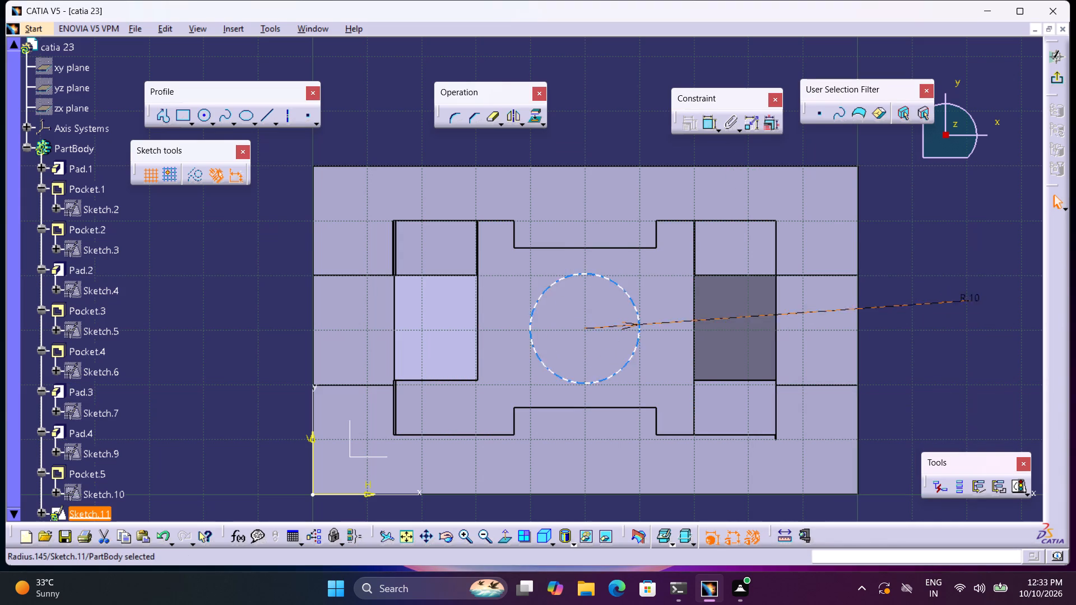
# Constrain the circle's centre 50 mm from the base's short end edge opposite the sketch origin.
pyautogui.doubleClick(708, 122)
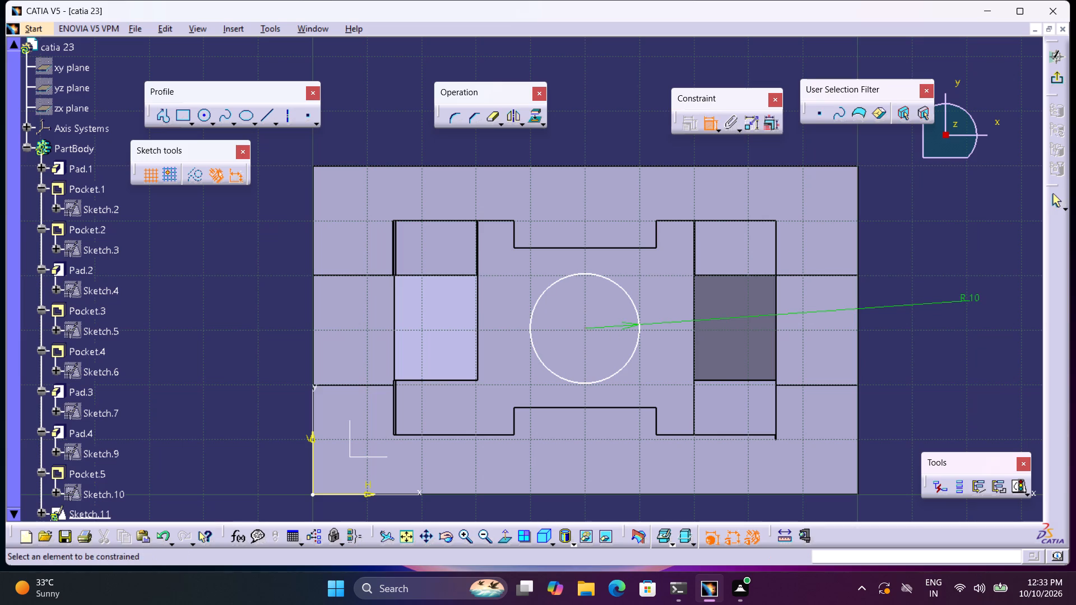
pyautogui.click(587, 329)
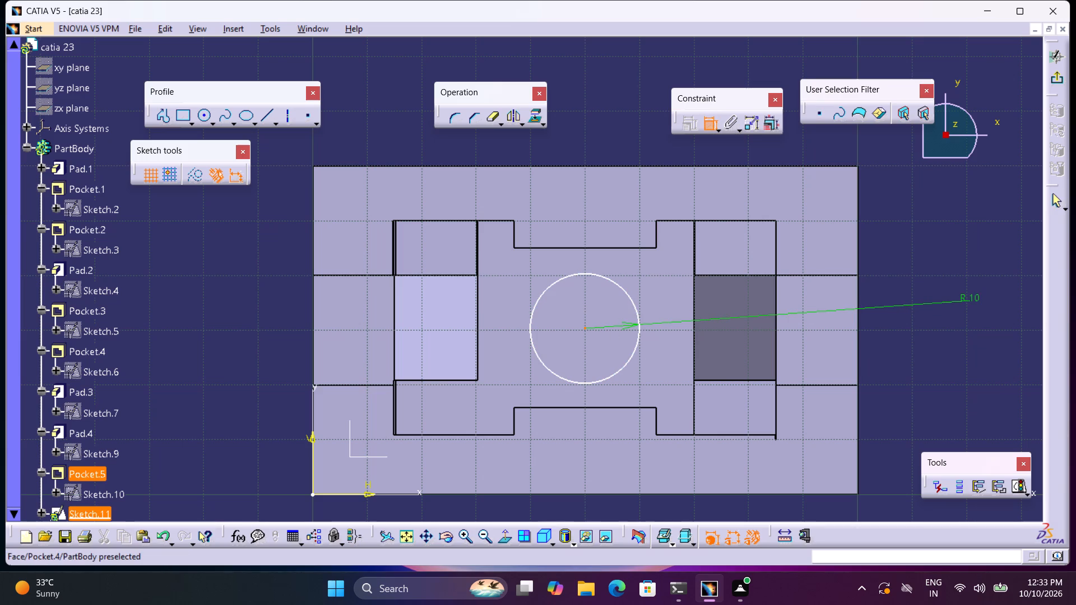
pyautogui.click(860, 339)
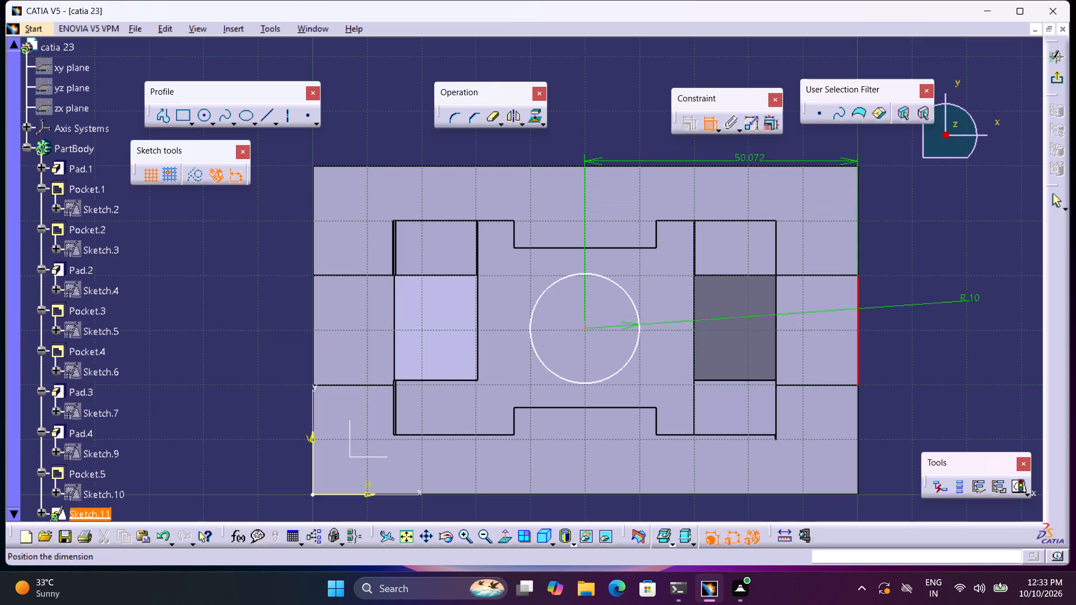
pyautogui.click(751, 158)
pyautogui.doubleClick(751, 156)
pyautogui.write('50')
pyautogui.press('Return')
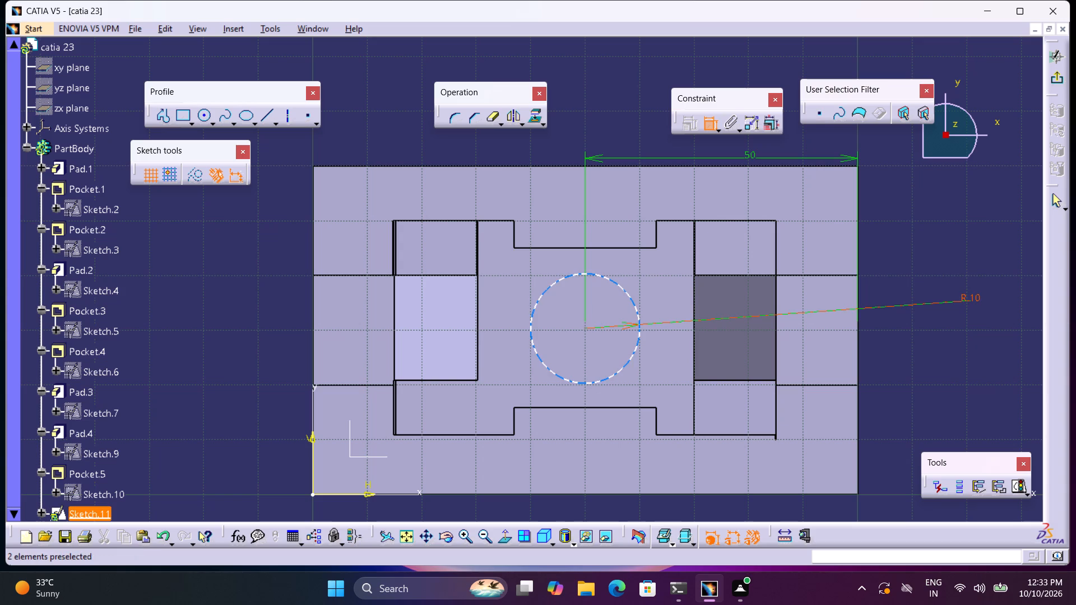
# Constrain the circle's centre 30 mm from the base's long edge along the H axis and exit the sketch.
pyautogui.click(586, 326)
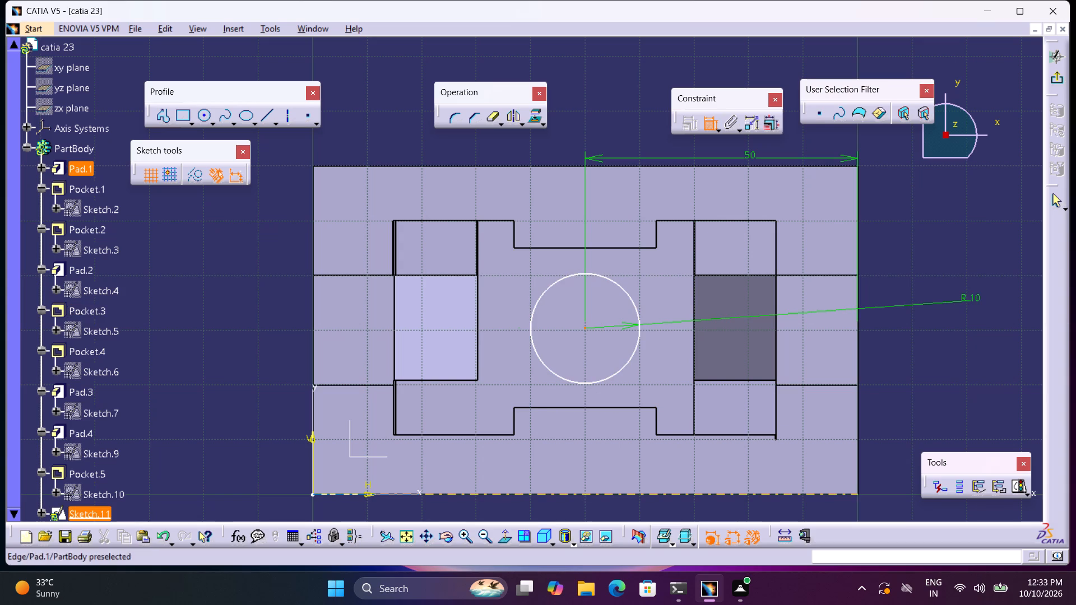
pyautogui.click(630, 492)
pyautogui.click(966, 392)
pyautogui.doubleClick(966, 388)
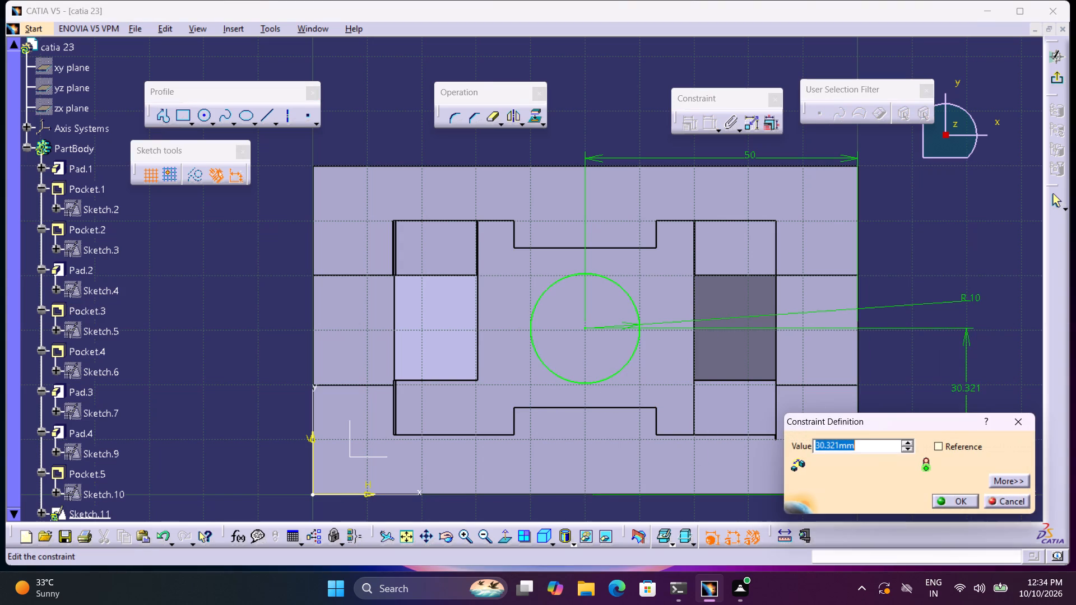
pyautogui.write('30')
pyautogui.press('Return')
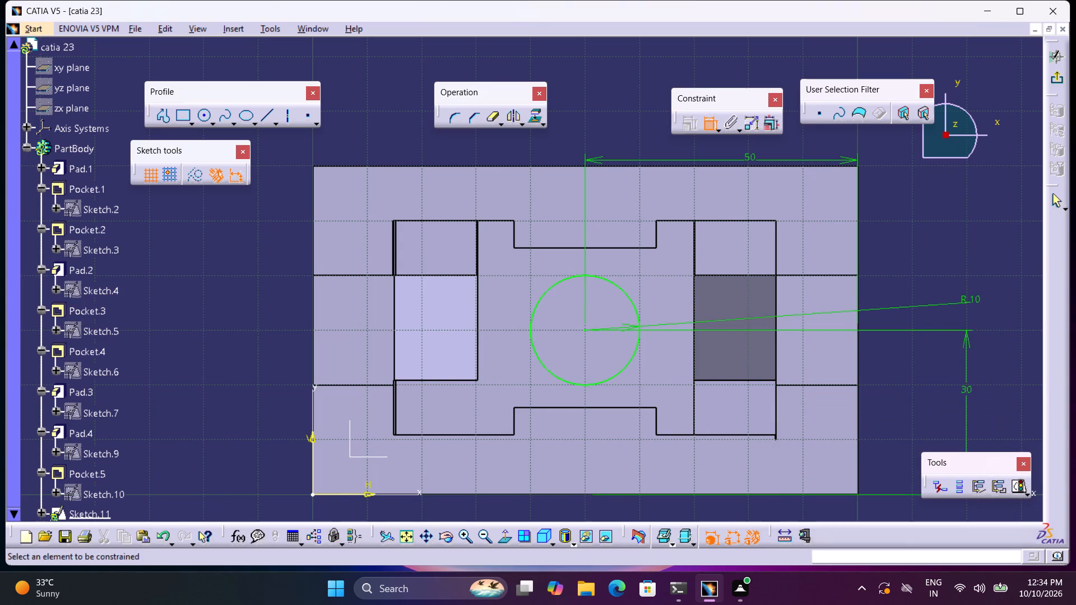
pyautogui.click(1056, 78)
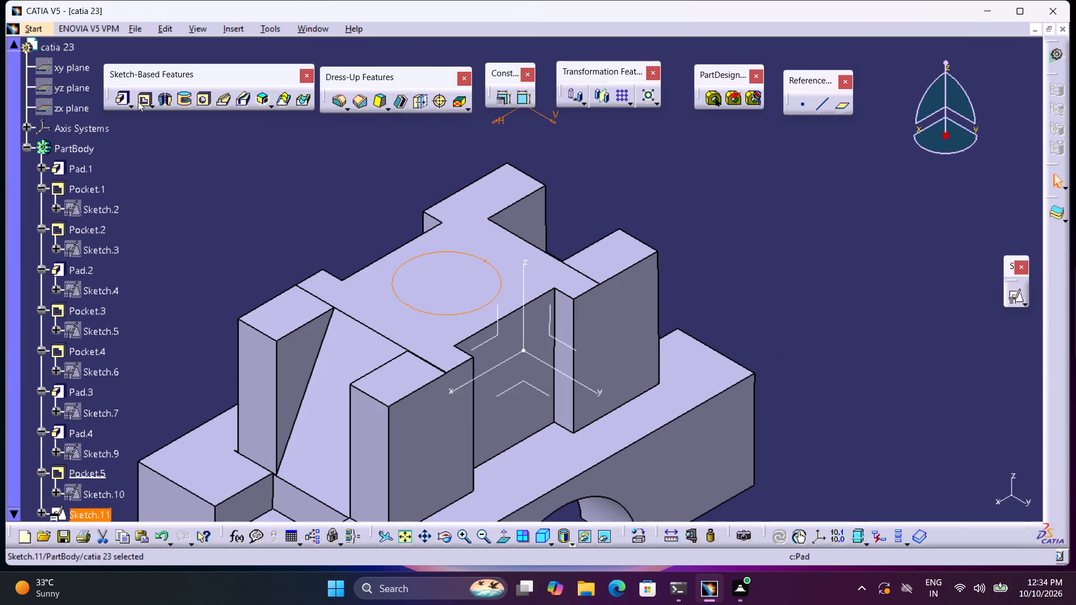
# Pocket the 10 mm radius circle down through the notched block using the Up to next limit.
pyautogui.click(141, 100)
pyautogui.click(941, 317)
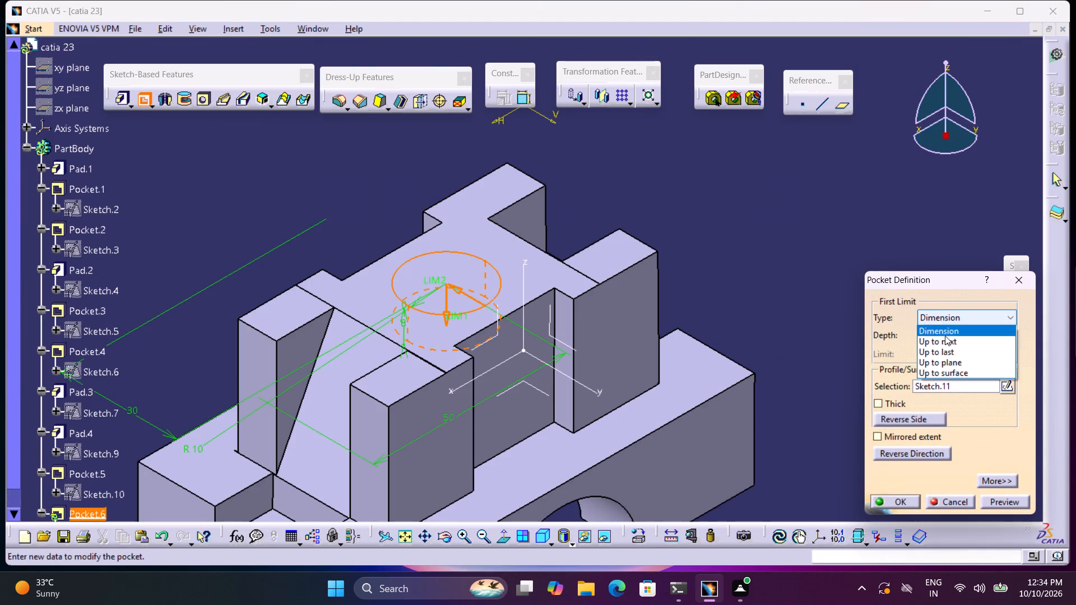
pyautogui.click(947, 337)
pyautogui.click(902, 502)
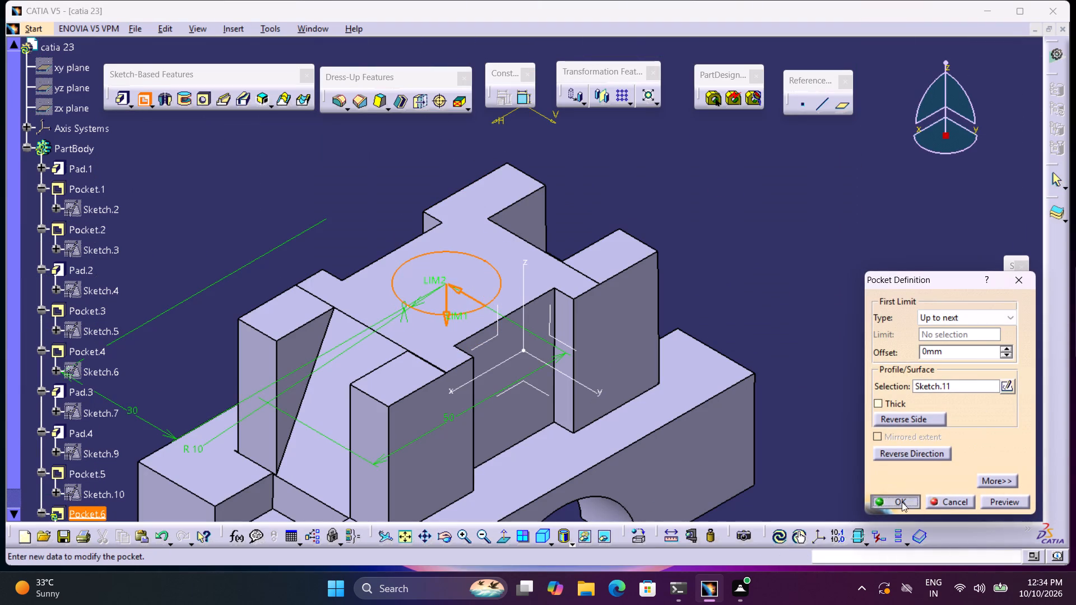
pyautogui.click(890, 305)
pyautogui.moveTo(883, 273); pyautogui.dragTo(870, 263, button='middle')
pyautogui.rightClick(863, 251)
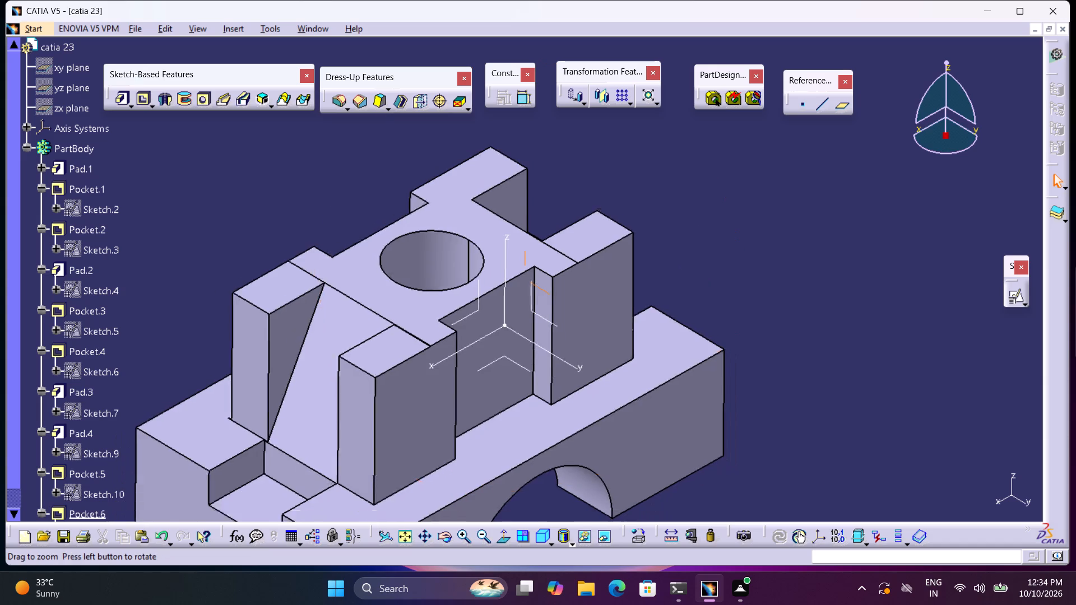
pyautogui.moveTo(870, 263); pyautogui.dragTo(875, 320, button='middle')
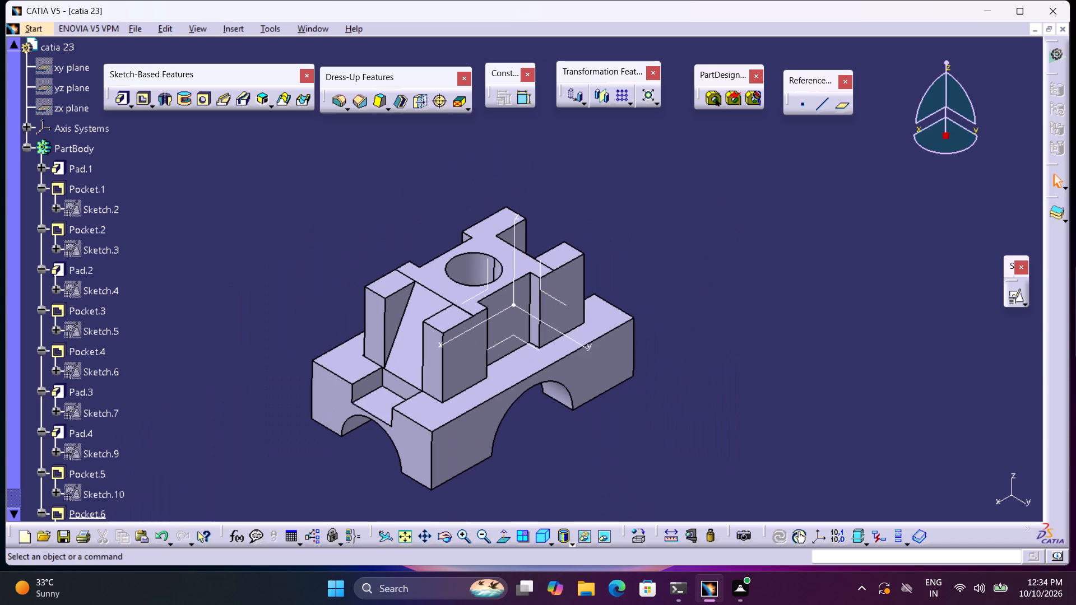
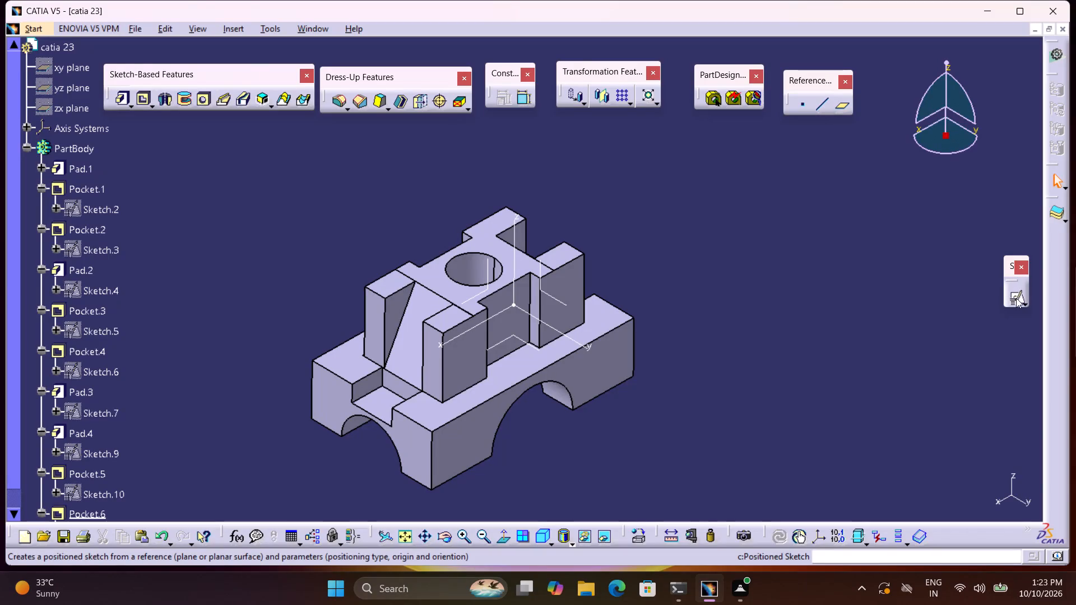
# Open a positioned sketch on the base's end face, examine how the block and end pocket line up, and exit.
pyautogui.click(1016, 298)
pyautogui.click(411, 439)
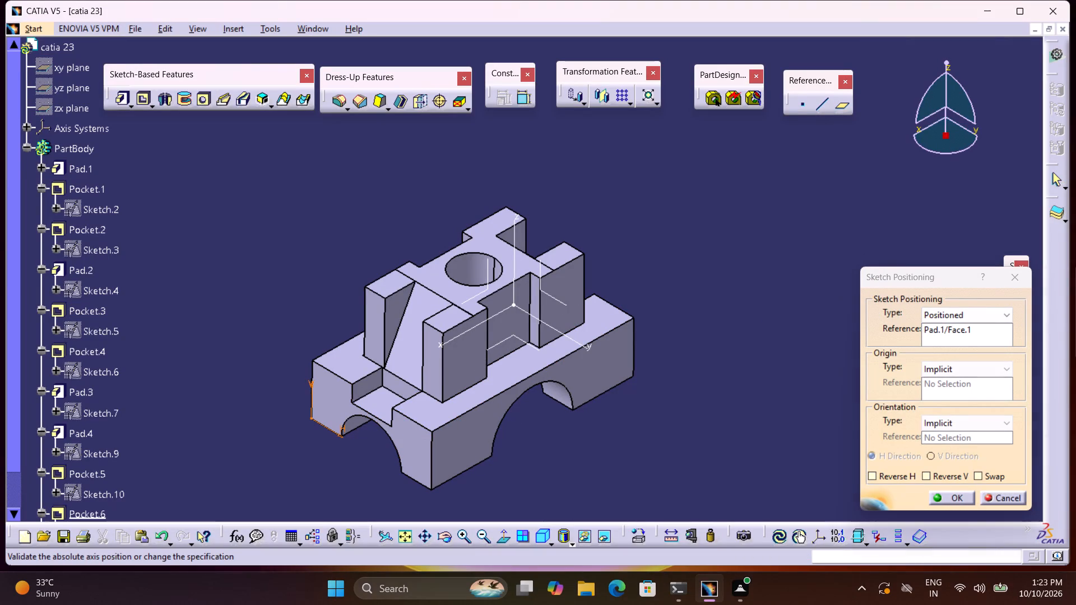
pyautogui.click(956, 499)
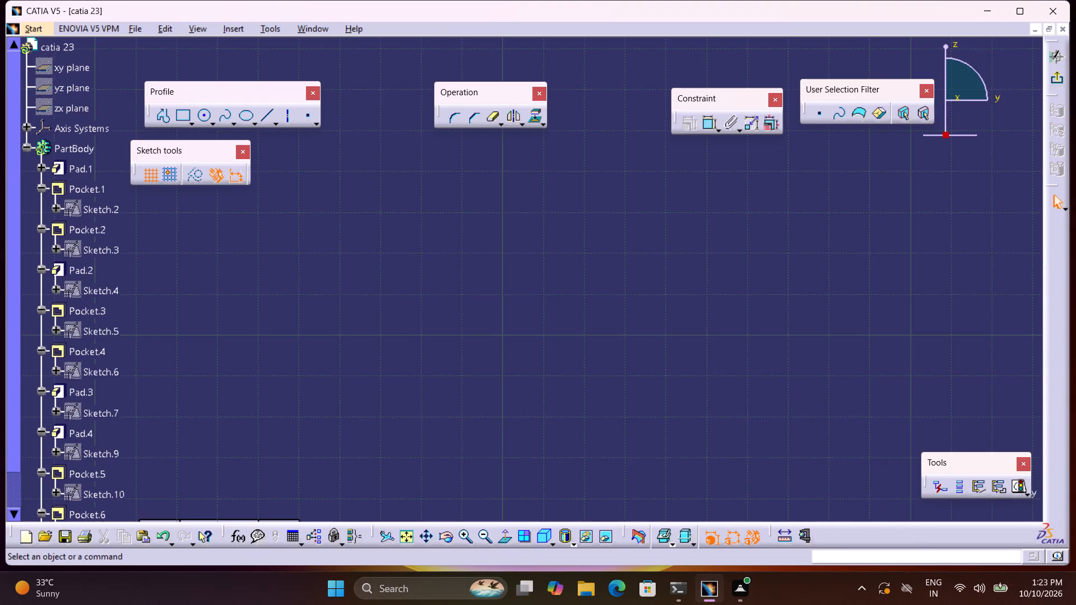
pyautogui.moveTo(582, 342); pyautogui.dragTo(852, 153, button='middle')
pyautogui.moveTo(794, 312); pyautogui.dragTo(800, 208, button='middle')
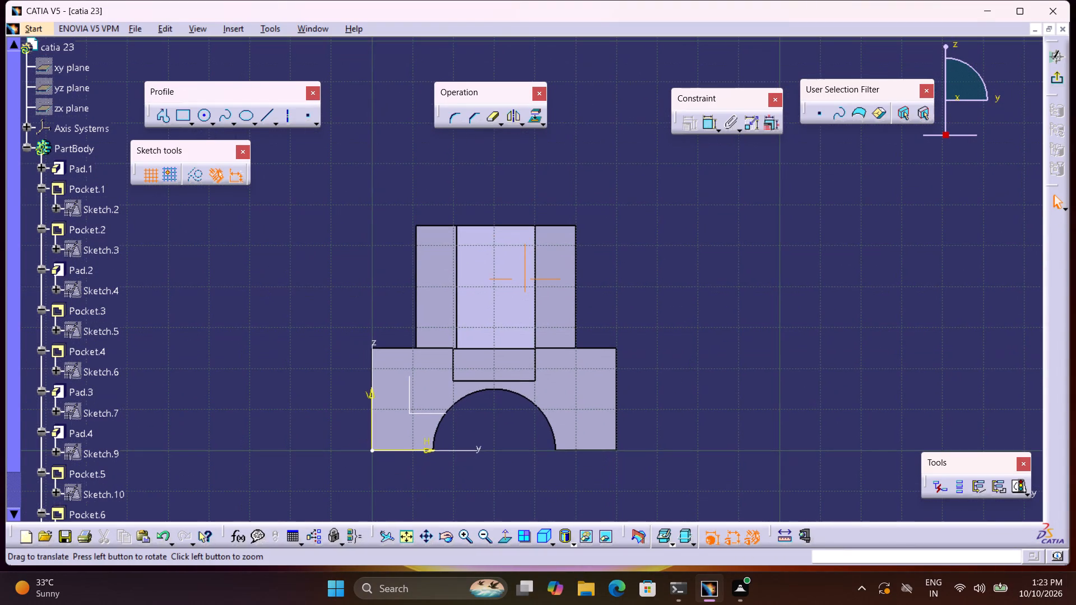
pyautogui.rightClick(800, 208)
pyautogui.moveTo(800, 208); pyautogui.dragTo(796, 177, button='middle')
pyautogui.middleClick(796, 177)
pyautogui.moveTo(556, 334); pyautogui.dragTo(838, 238, button='middle')
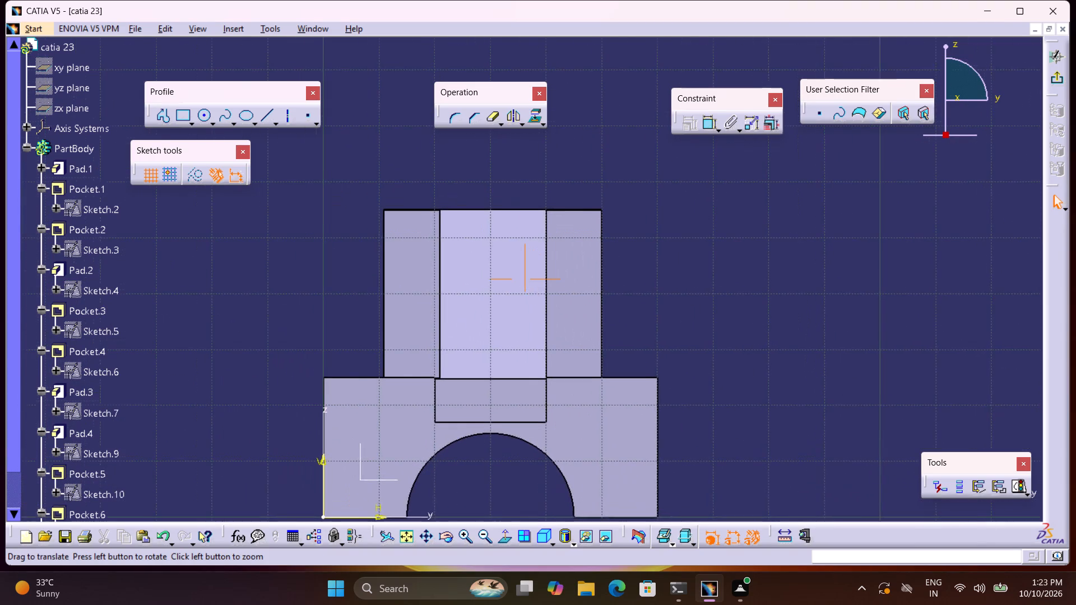
pyautogui.moveTo(838, 238); pyautogui.dragTo(824, 192, button='middle')
pyautogui.rightClick(839, 238)
pyautogui.moveTo(828, 196); pyautogui.dragTo(834, 127, button='middle')
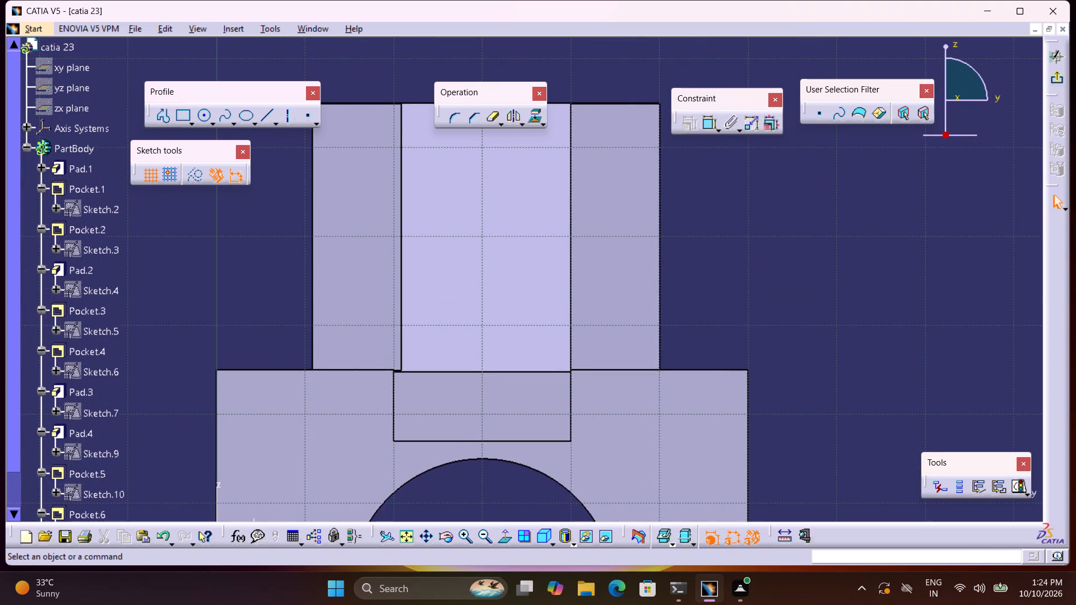
pyautogui.click(1061, 72)
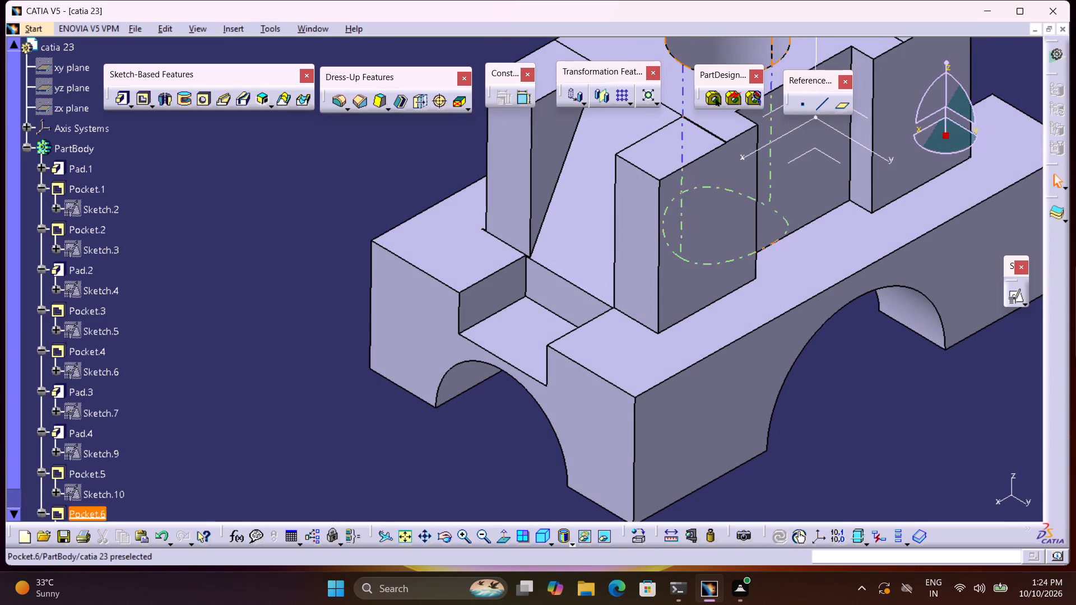
# Reopen the block's rectangle sketch (Sketch.4) and constrain its unconstrained long side 10 mm from the base's long edge through the origin.
pyautogui.scroll(-2, 86, 427)
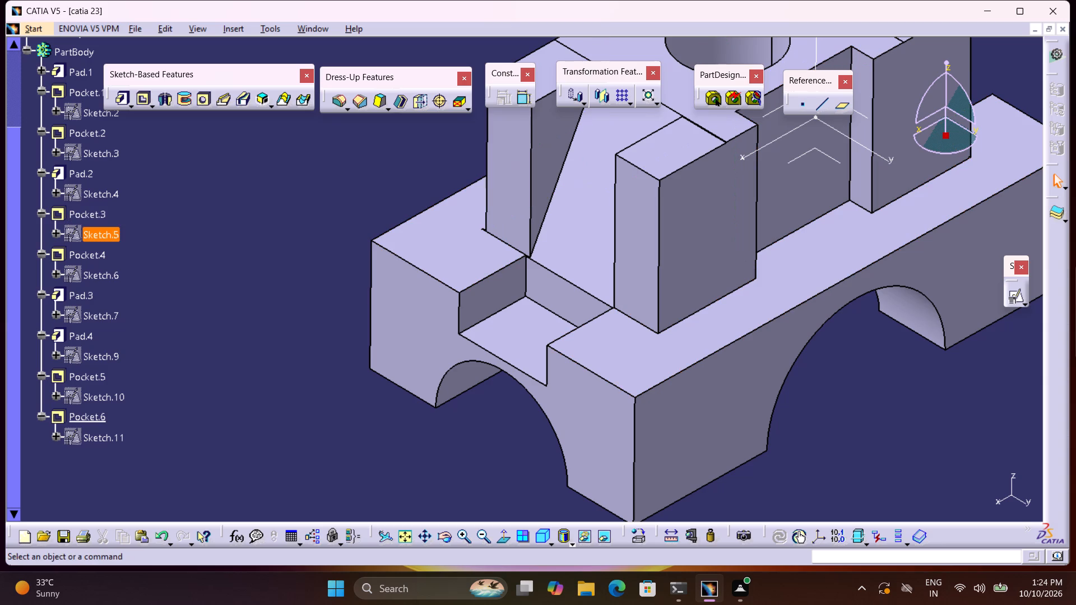
pyautogui.click(97, 193)
pyautogui.doubleClick(98, 192)
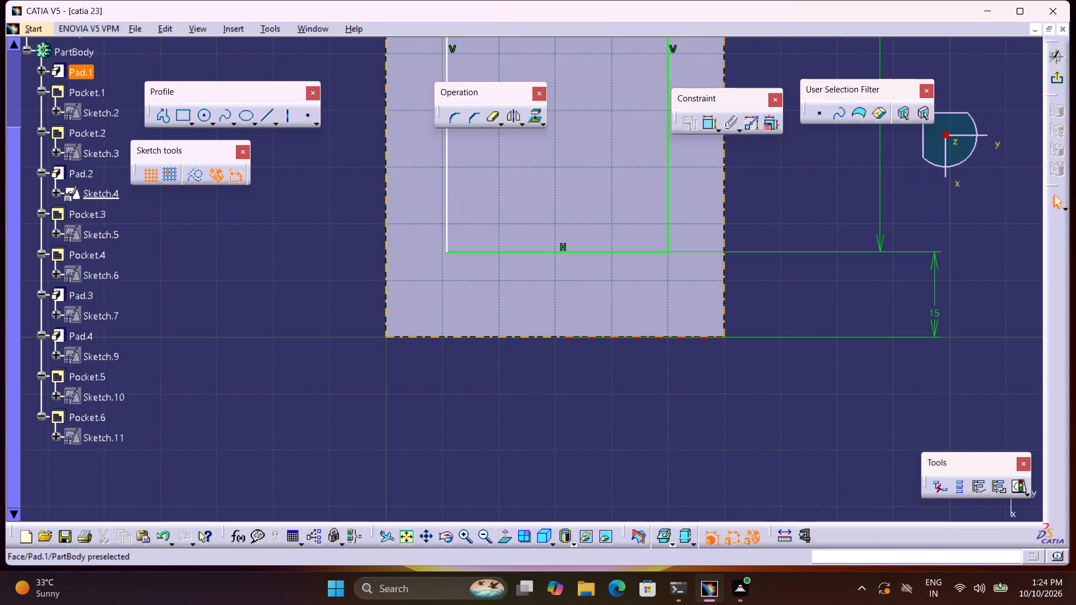
pyautogui.moveTo(653, 208); pyautogui.dragTo(605, 462, button='middle')
pyautogui.moveTo(624, 343); pyautogui.dragTo(616, 529, button='middle')
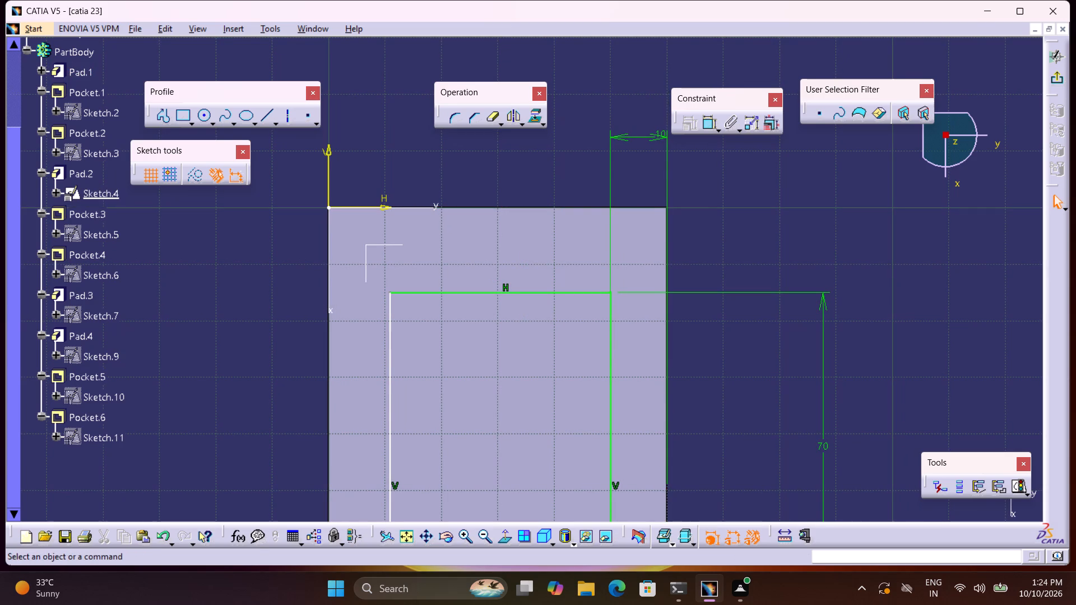
pyautogui.click(713, 118)
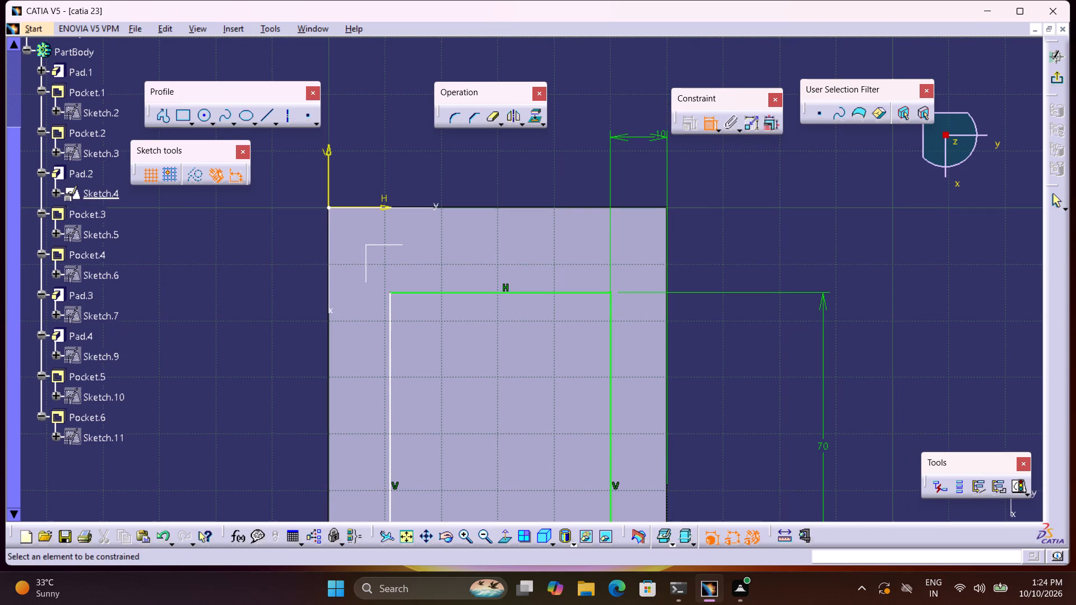
pyautogui.click(390, 332)
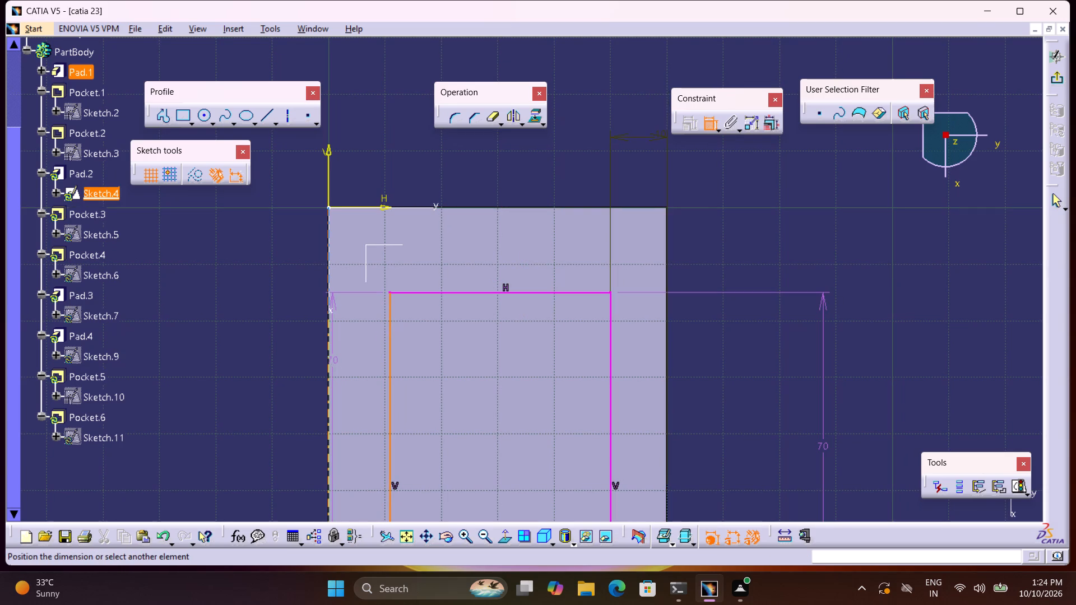
pyautogui.click(330, 359)
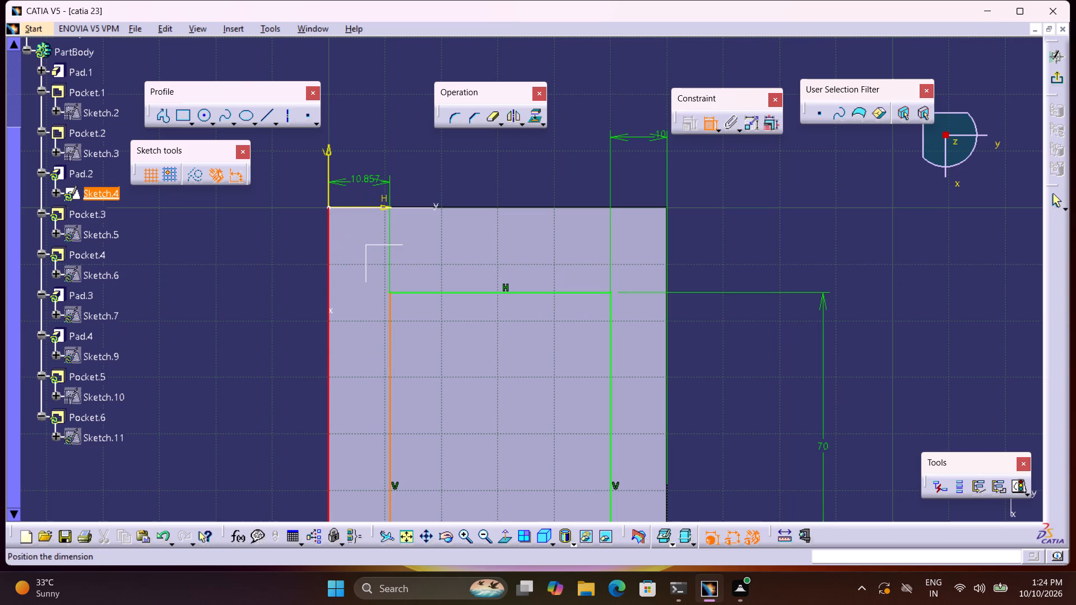
pyautogui.click(366, 182)
pyautogui.doubleClick(368, 178)
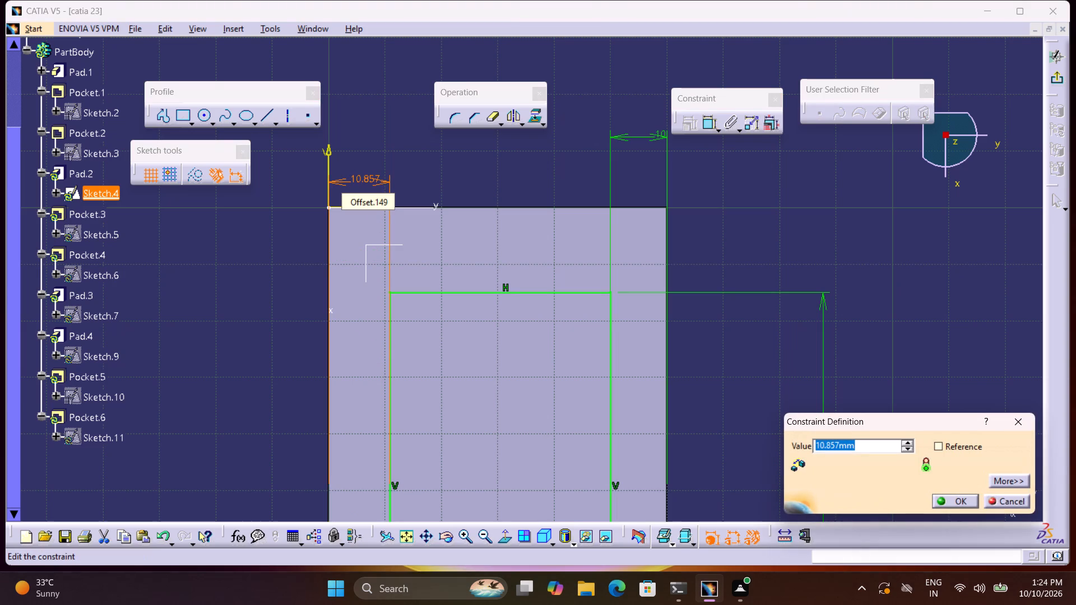
pyautogui.write('10')
pyautogui.press('Return')
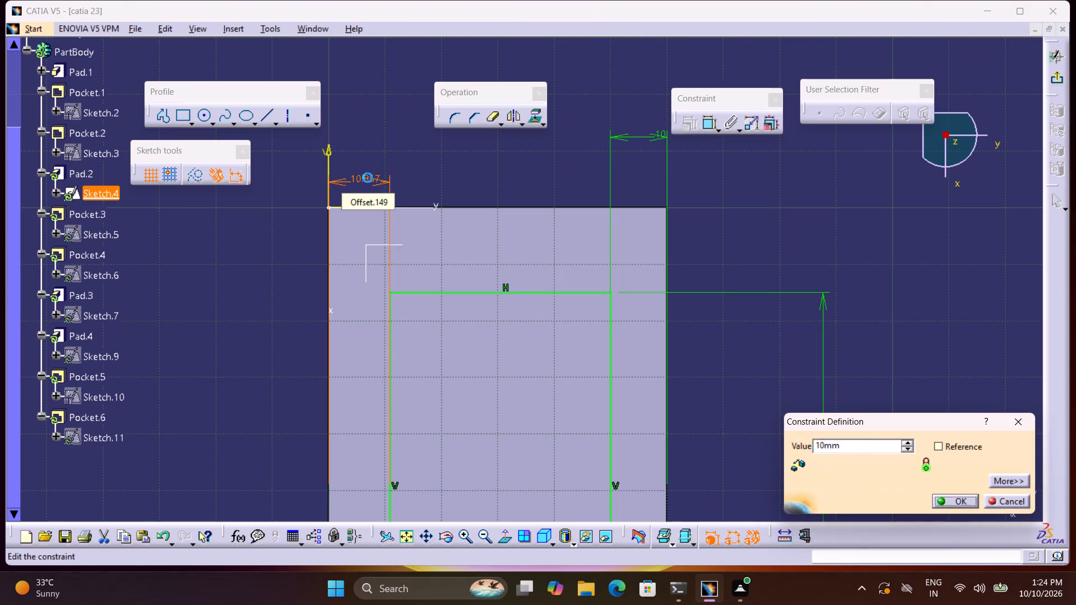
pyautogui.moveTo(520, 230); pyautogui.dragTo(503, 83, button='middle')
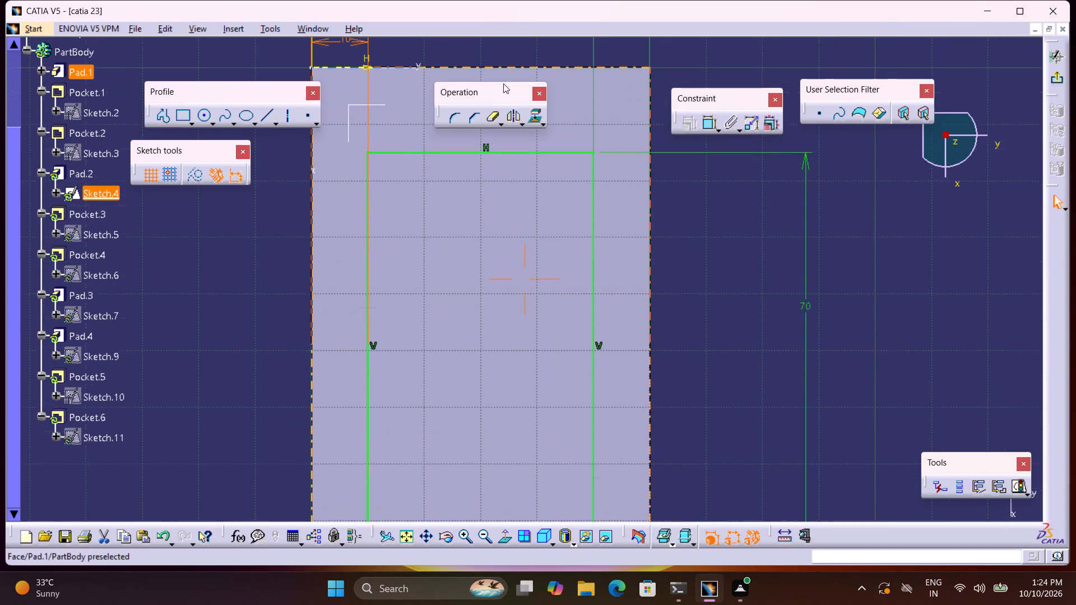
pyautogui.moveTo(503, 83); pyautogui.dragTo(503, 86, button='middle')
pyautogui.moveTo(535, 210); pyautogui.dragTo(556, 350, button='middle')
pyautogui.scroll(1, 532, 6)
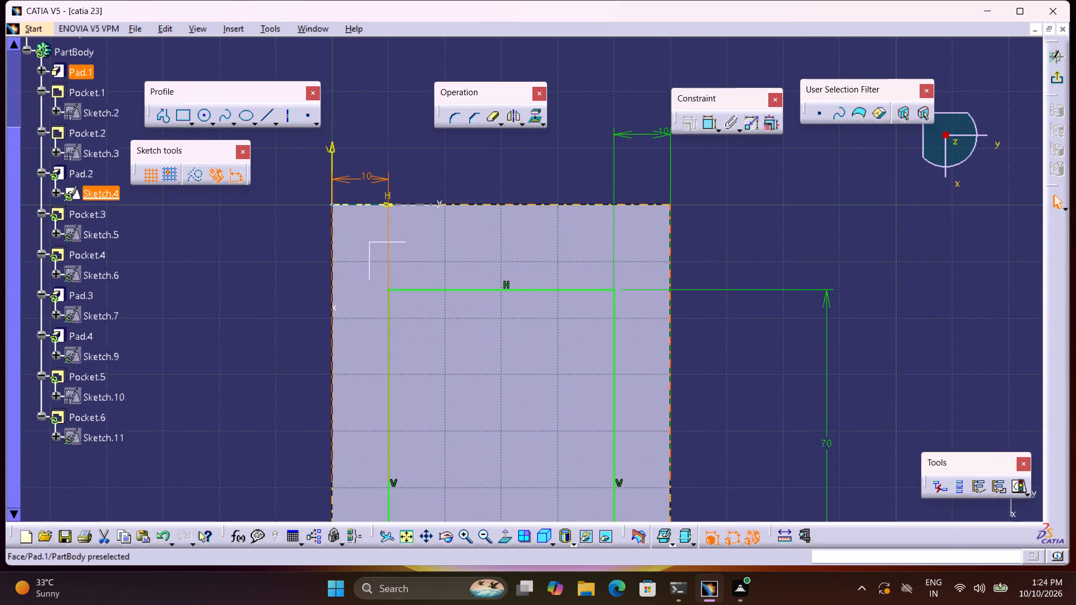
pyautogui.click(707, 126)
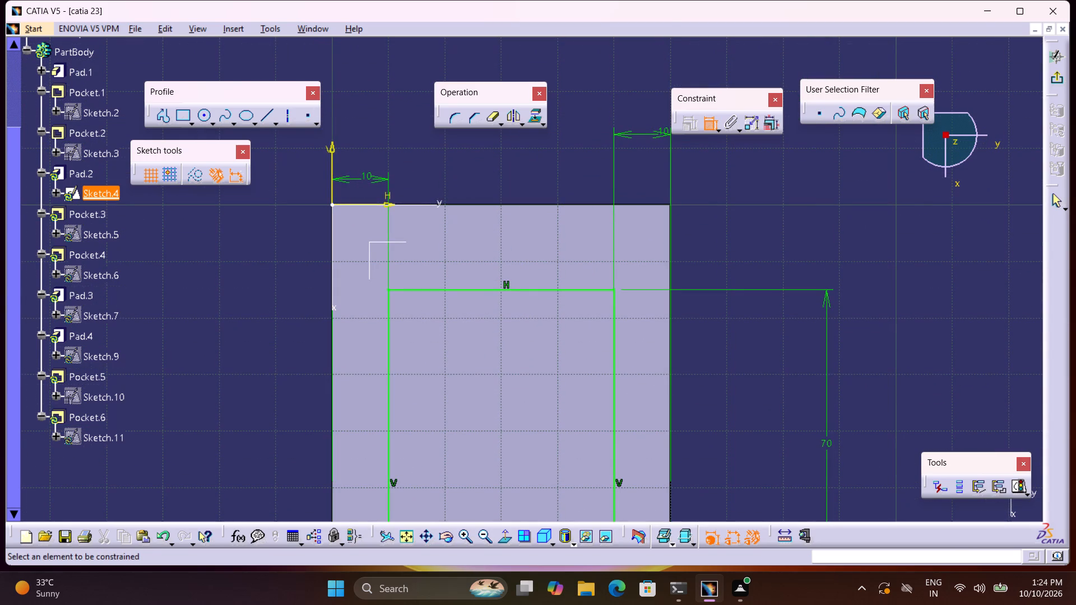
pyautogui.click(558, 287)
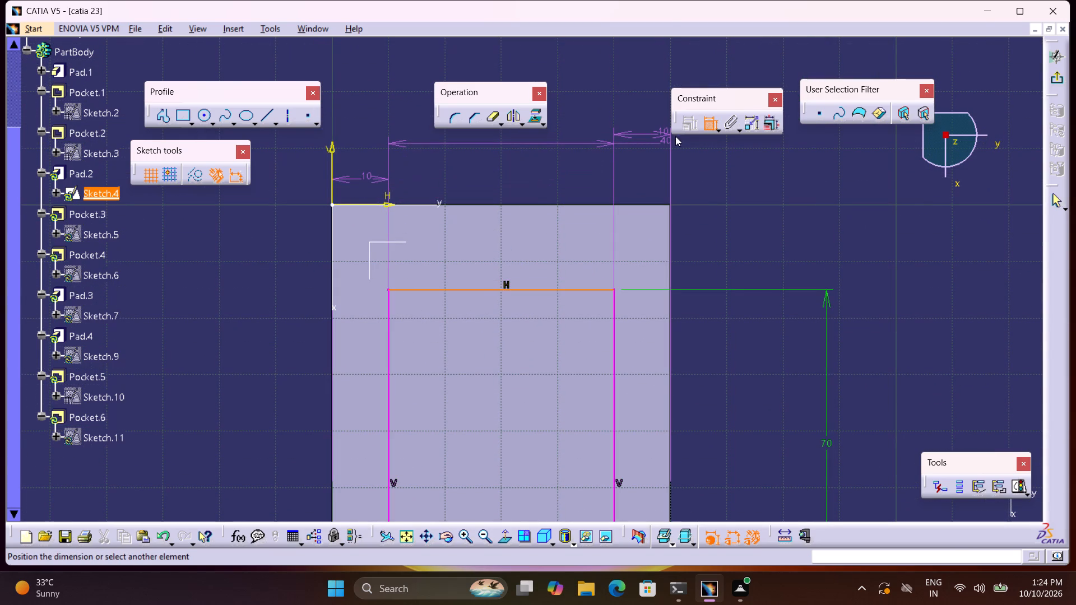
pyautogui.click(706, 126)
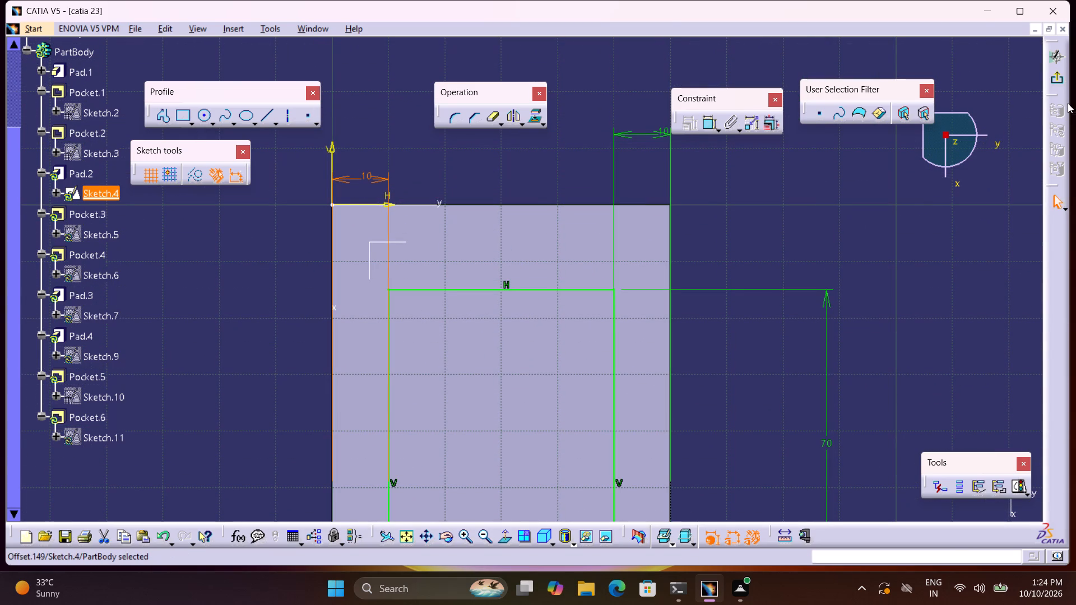
# Exit the block's rectangle sketch, update the part and clear the selection.
pyautogui.click(1055, 83)
pyautogui.moveTo(801, 264); pyautogui.dragTo(799, 253, button='middle')
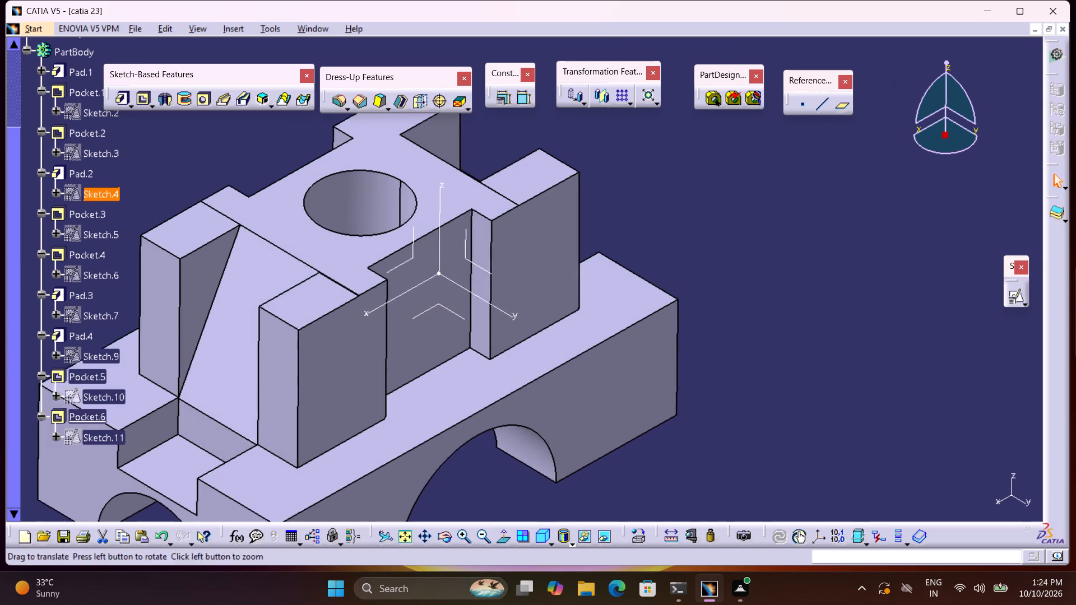
pyautogui.moveTo(799, 253); pyautogui.dragTo(983, 206, button='middle')
pyautogui.click(1015, 291)
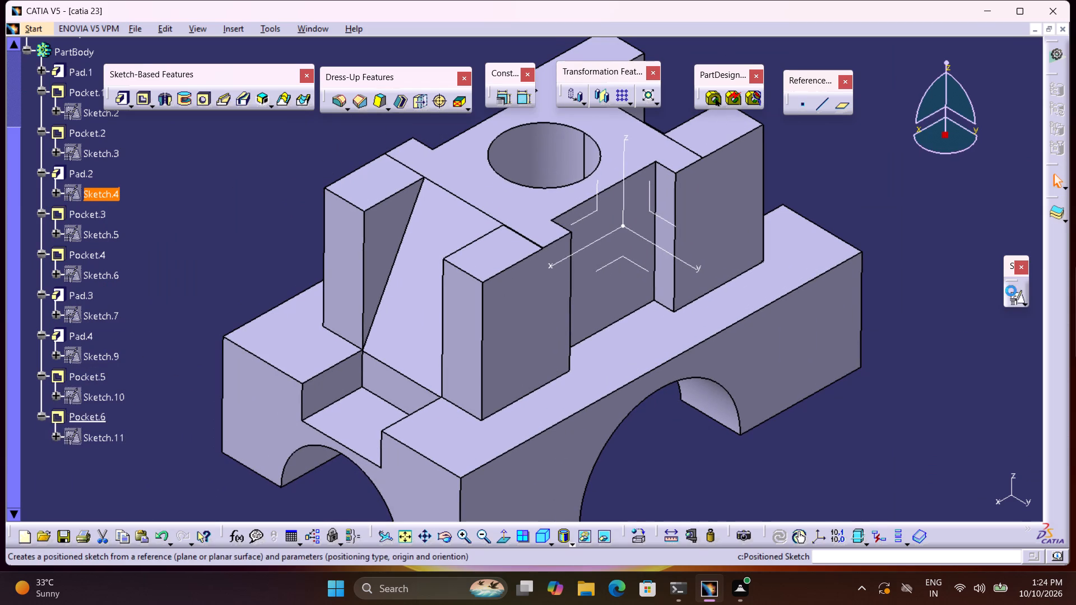
pyautogui.click(1058, 81)
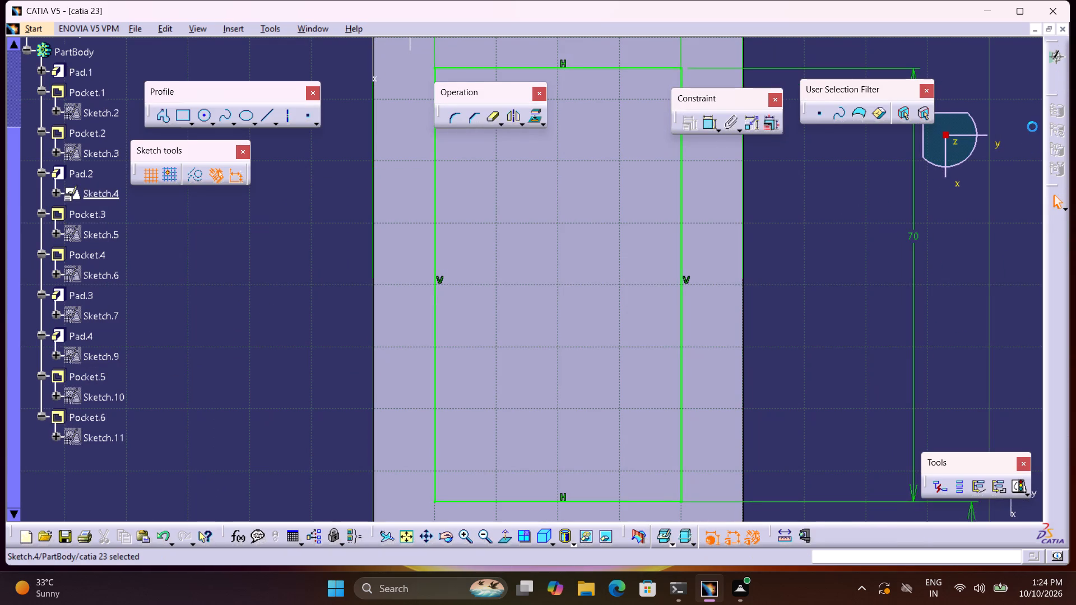
pyautogui.doubleClick(907, 283)
# Open a positioned sketch on the base's end face and examine how the block, corner pads and end pocket meet.
pyautogui.click(1013, 297)
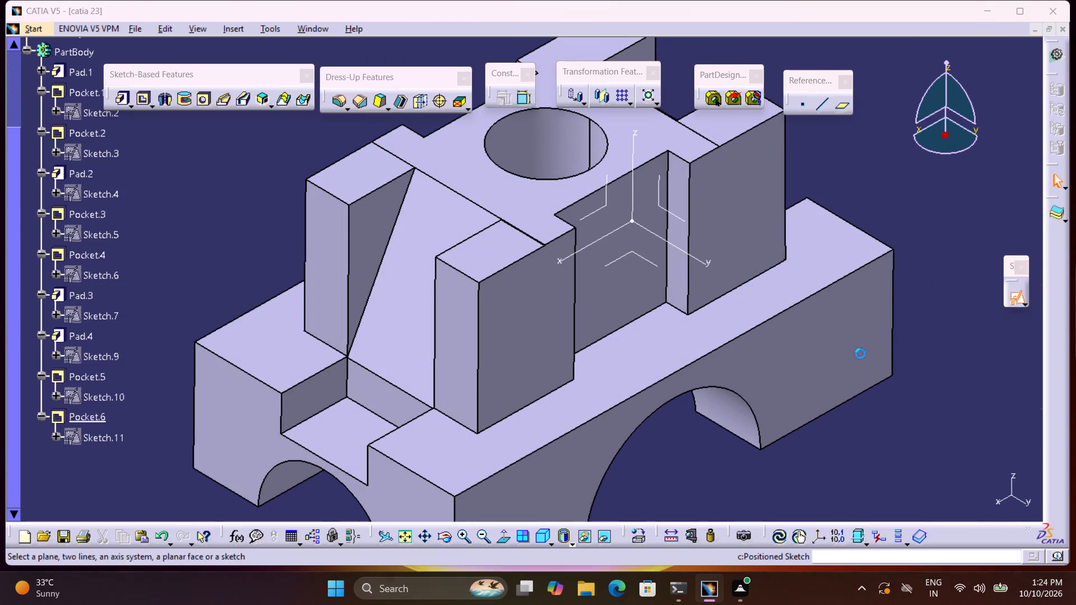
pyautogui.click(396, 499)
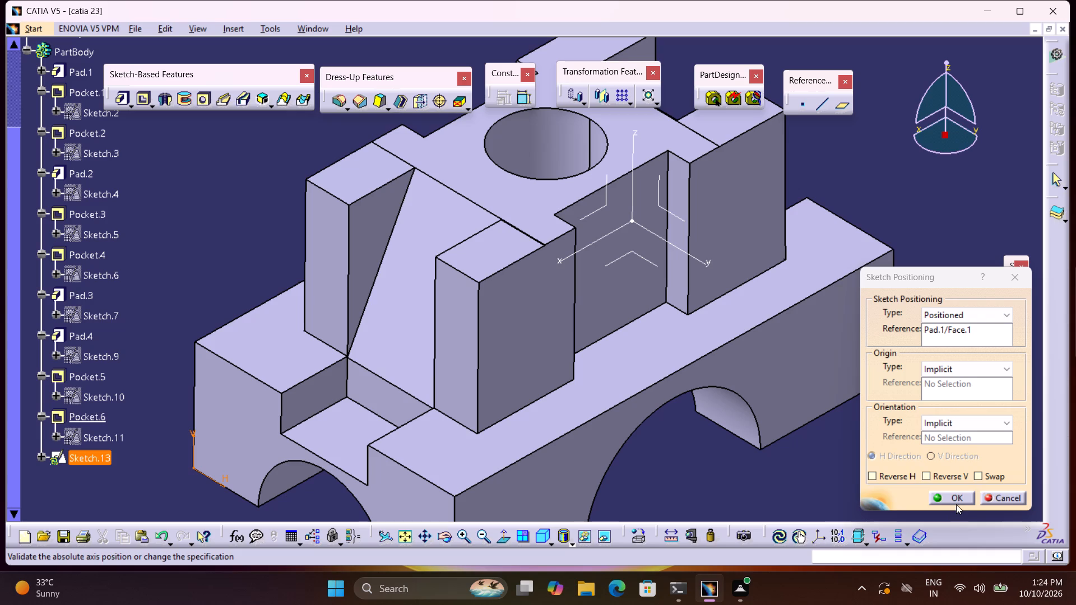
pyautogui.click(956, 502)
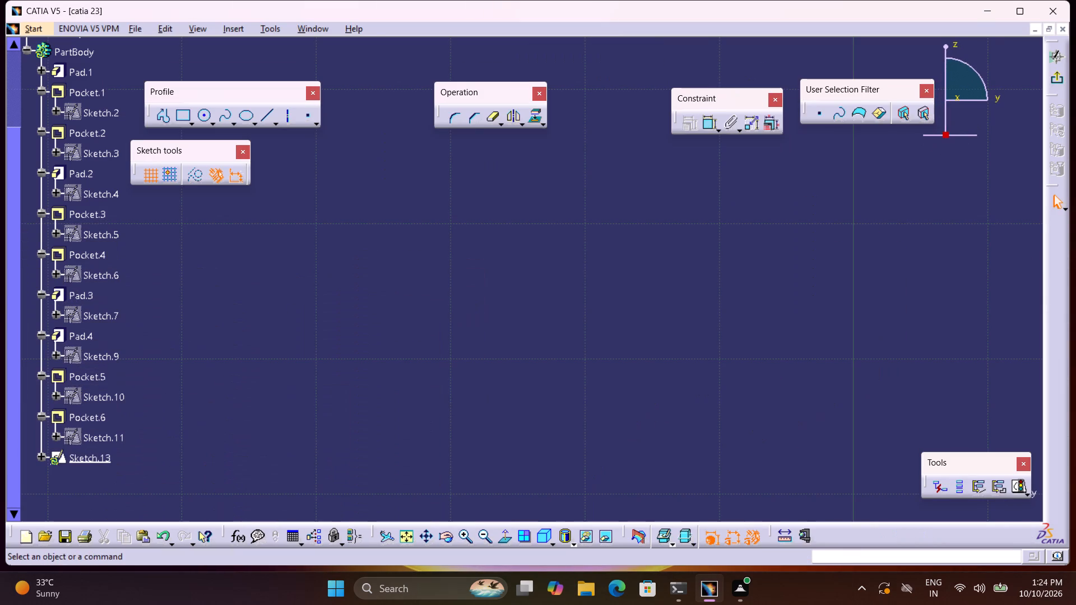
pyautogui.click(409, 542)
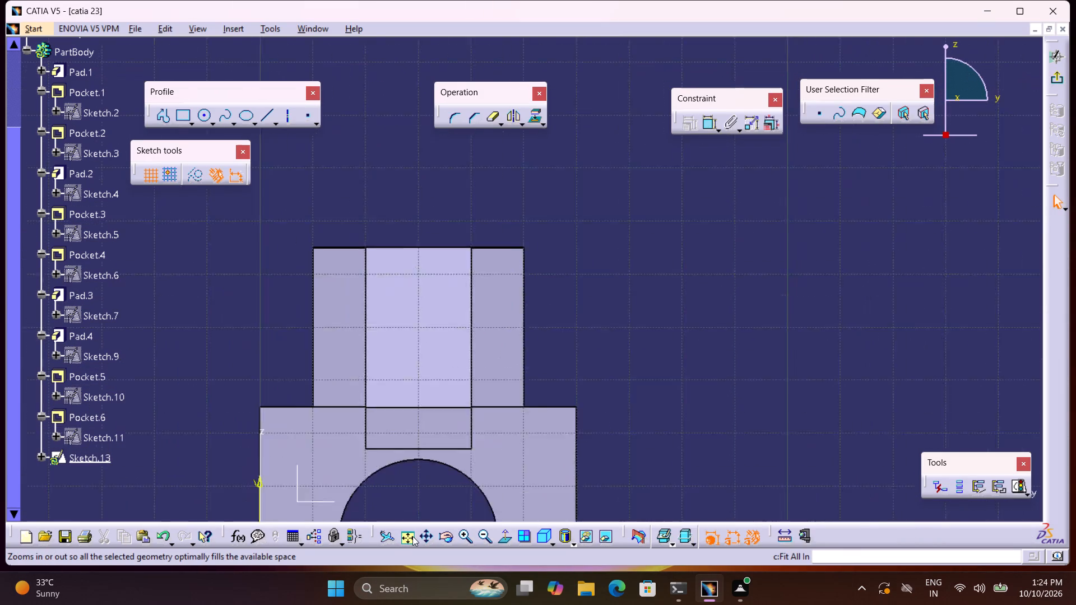
pyautogui.moveTo(538, 395); pyautogui.dragTo(549, 410, button='middle')
pyautogui.rightClick(553, 432)
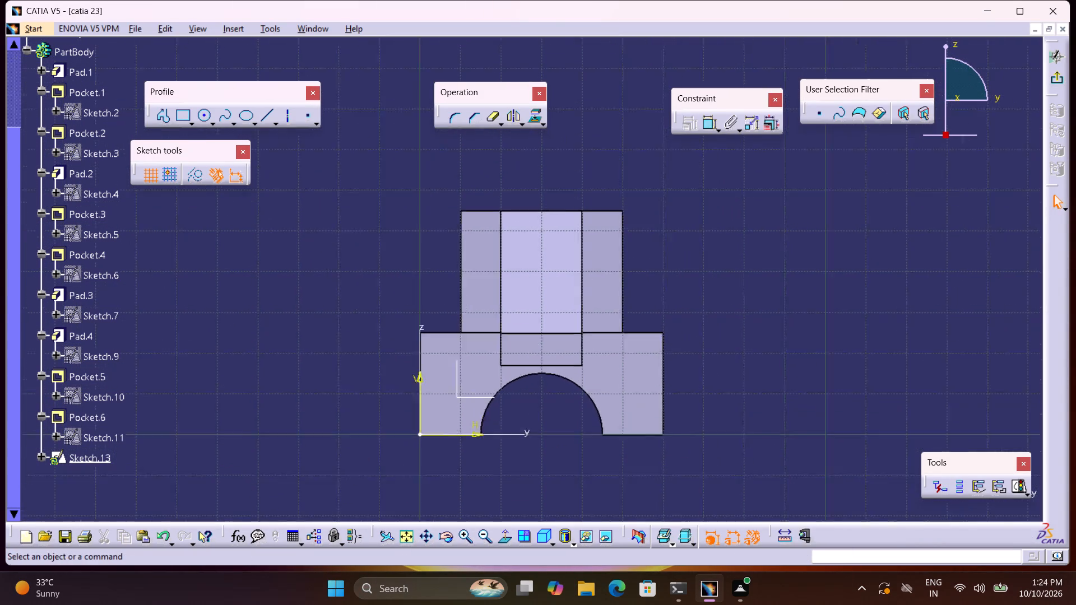
pyautogui.moveTo(549, 410); pyautogui.dragTo(542, 381, button='middle')
pyautogui.moveTo(563, 396); pyautogui.dragTo(556, 346, button='middle')
pyautogui.rightClick(563, 396)
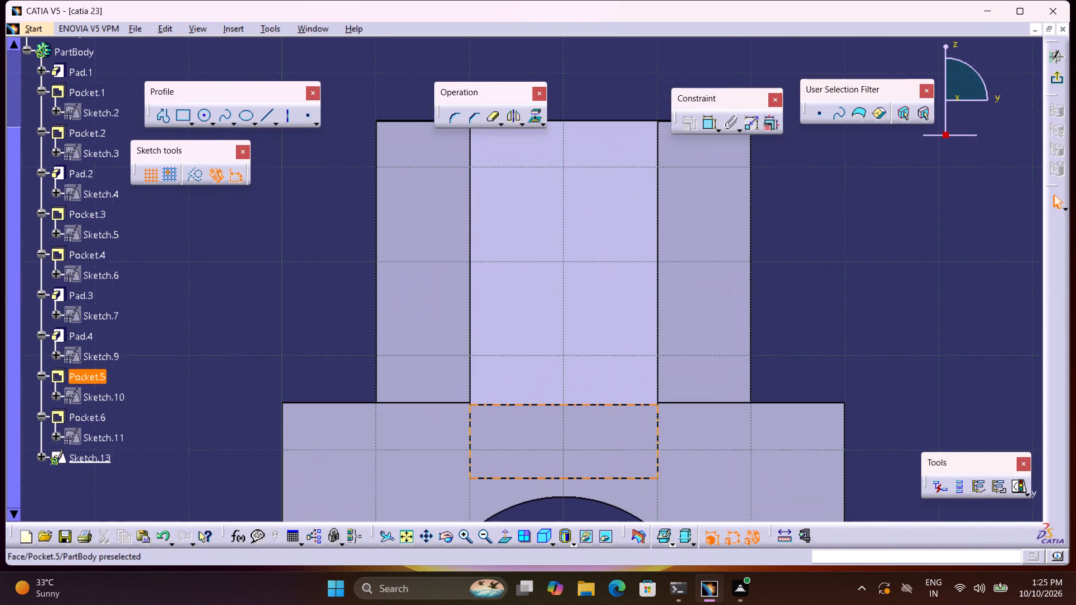
pyautogui.moveTo(556, 346); pyautogui.dragTo(556, 346, button='middle')
pyautogui.moveTo(669, 295); pyautogui.dragTo(667, 296, button='middle')
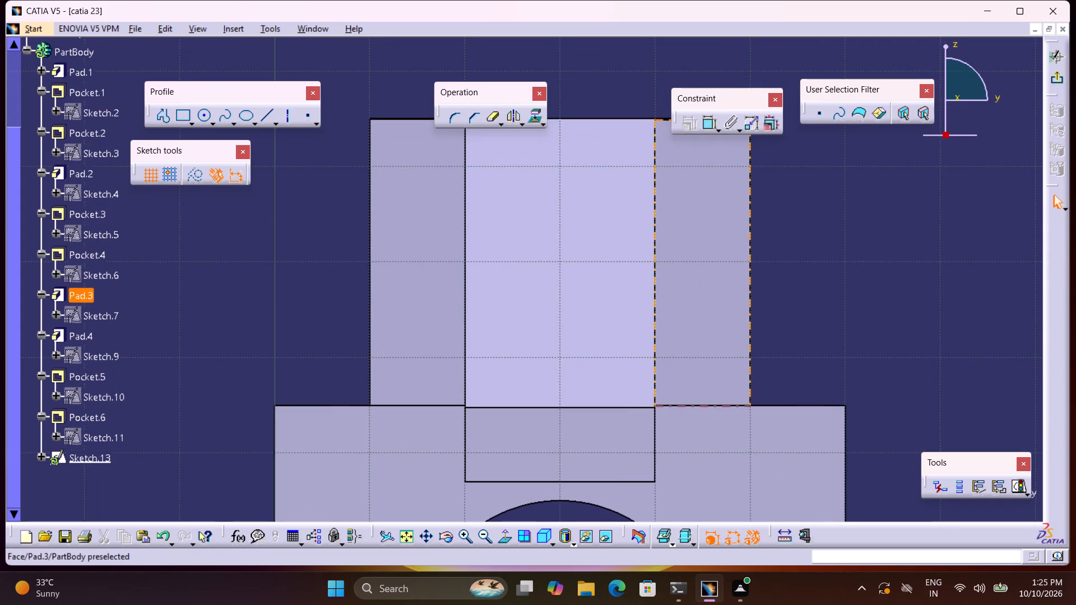
pyautogui.moveTo(667, 296); pyautogui.dragTo(642, 409, button='middle')
pyautogui.moveTo(667, 296); pyautogui.dragTo(661, 349, button='right')
pyautogui.moveTo(657, 364); pyautogui.dragTo(656, 371, button='right')
pyautogui.moveTo(653, 378); pyautogui.dragTo(649, 388, button='right')
pyautogui.moveTo(649, 388); pyautogui.dragTo(646, 401, button='right')
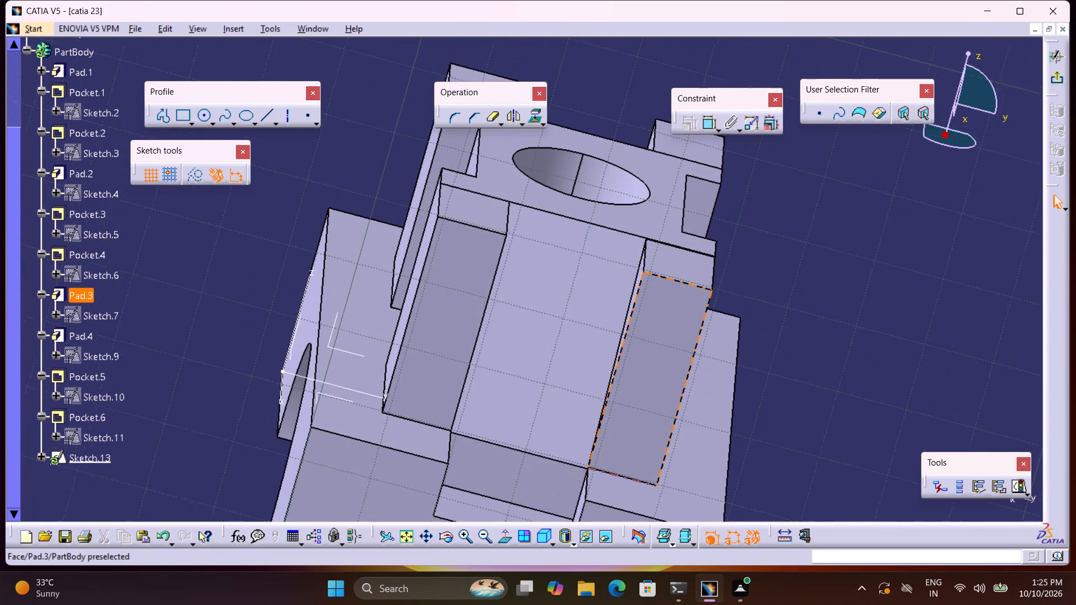
pyautogui.moveTo(642, 409); pyautogui.dragTo(639, 412, button='middle')
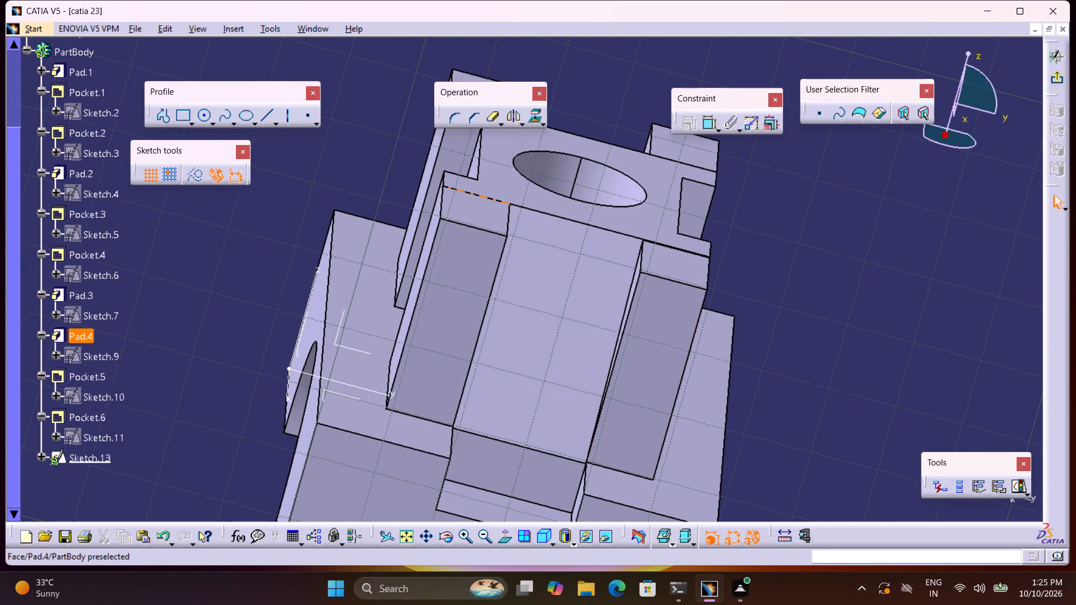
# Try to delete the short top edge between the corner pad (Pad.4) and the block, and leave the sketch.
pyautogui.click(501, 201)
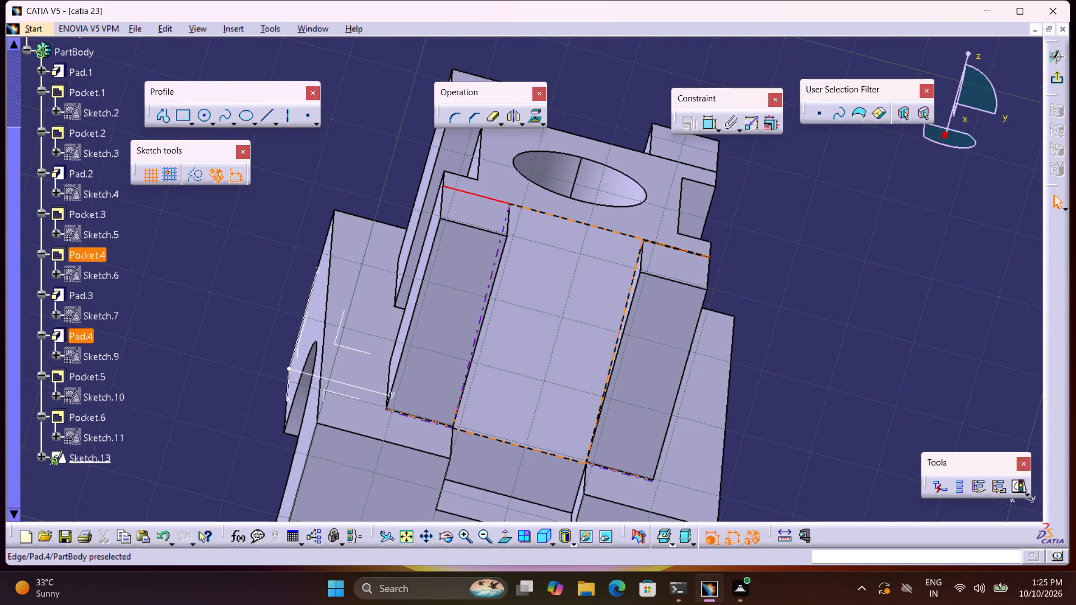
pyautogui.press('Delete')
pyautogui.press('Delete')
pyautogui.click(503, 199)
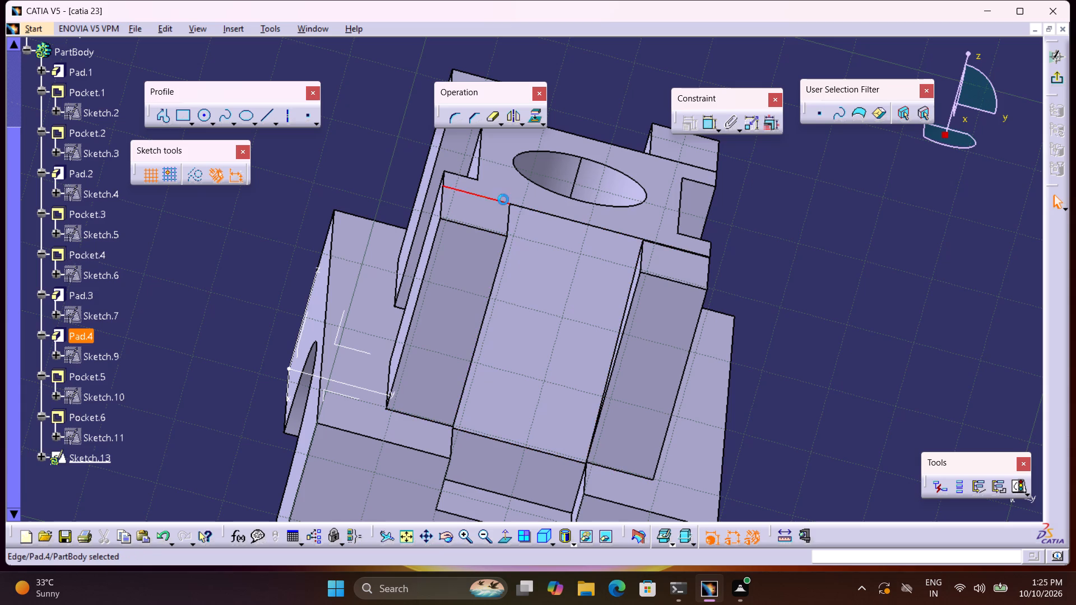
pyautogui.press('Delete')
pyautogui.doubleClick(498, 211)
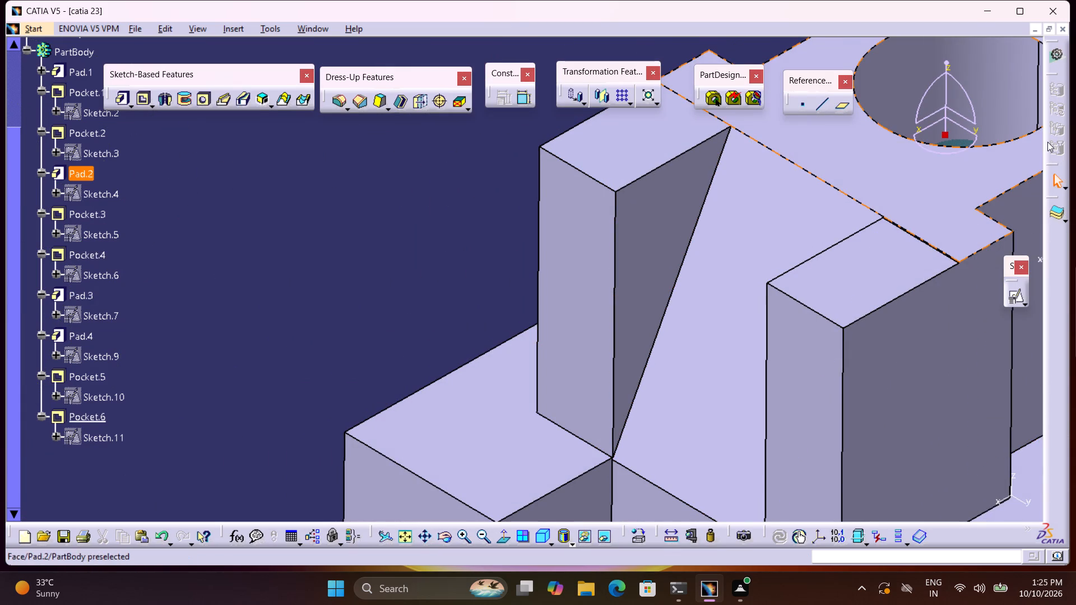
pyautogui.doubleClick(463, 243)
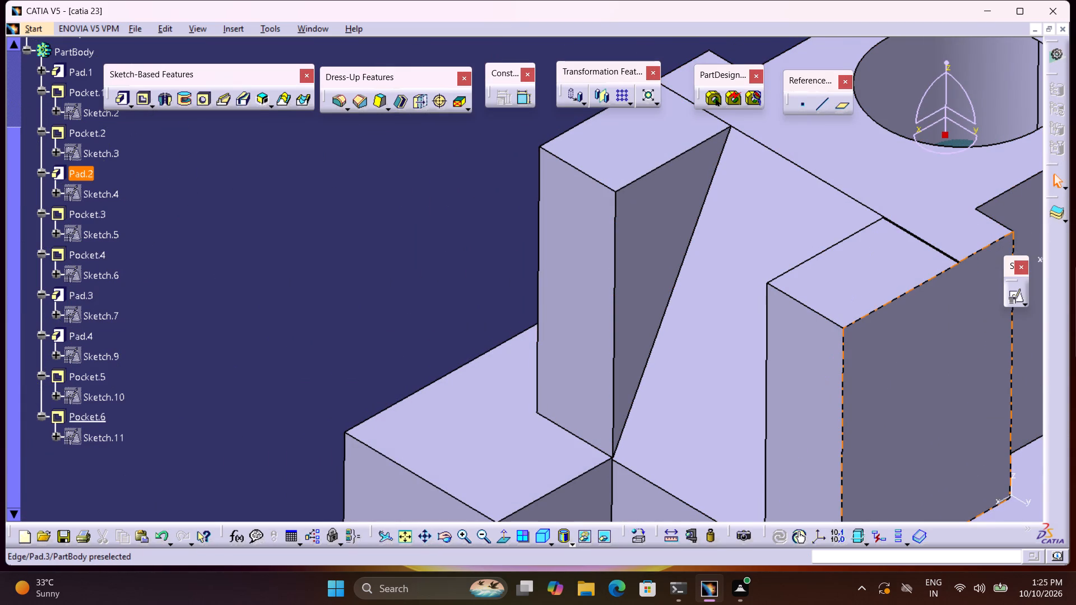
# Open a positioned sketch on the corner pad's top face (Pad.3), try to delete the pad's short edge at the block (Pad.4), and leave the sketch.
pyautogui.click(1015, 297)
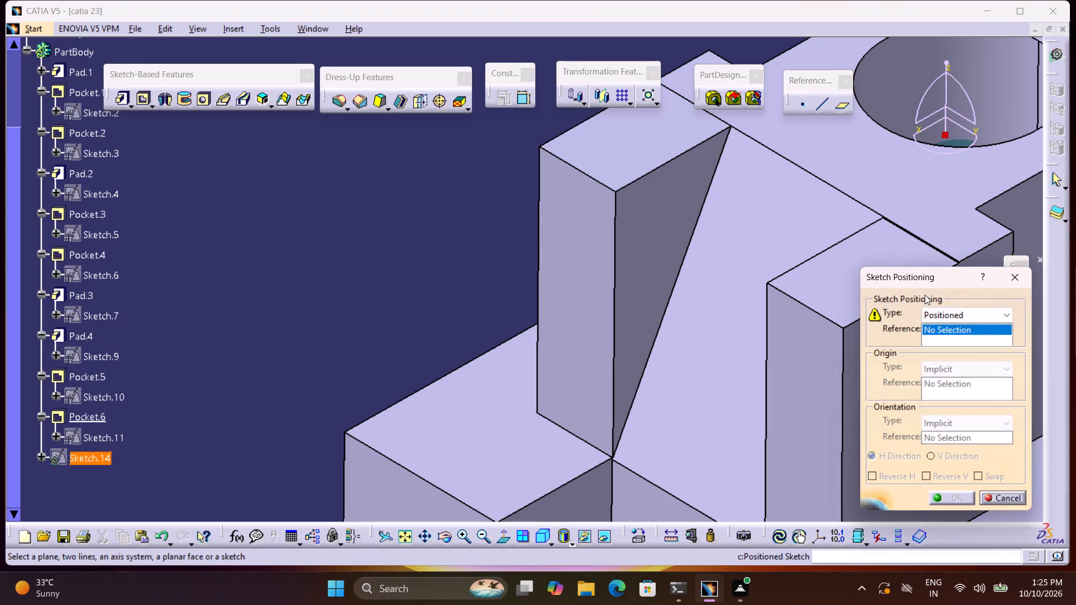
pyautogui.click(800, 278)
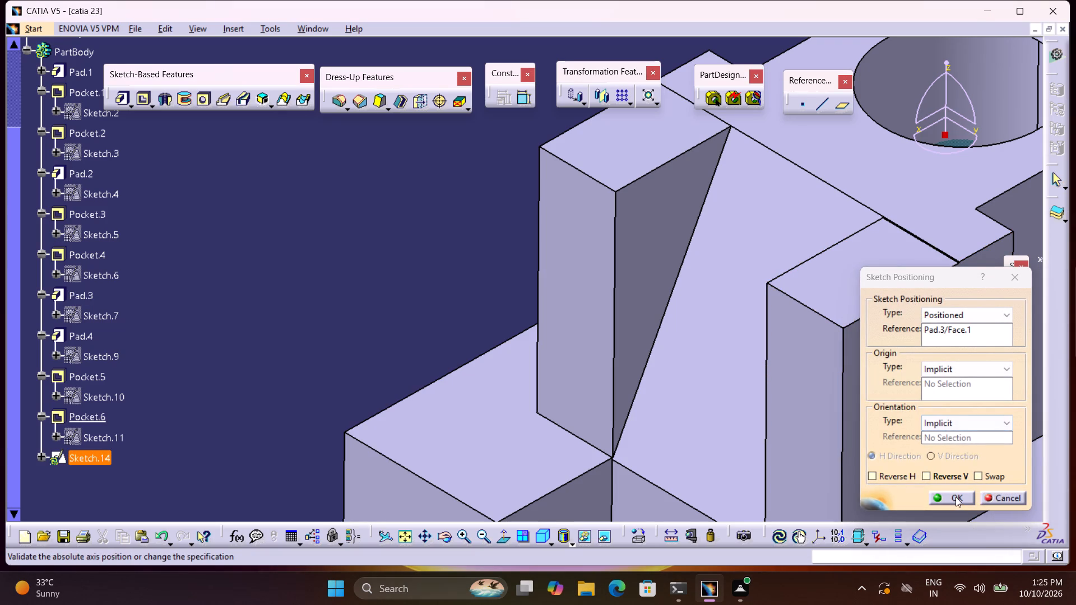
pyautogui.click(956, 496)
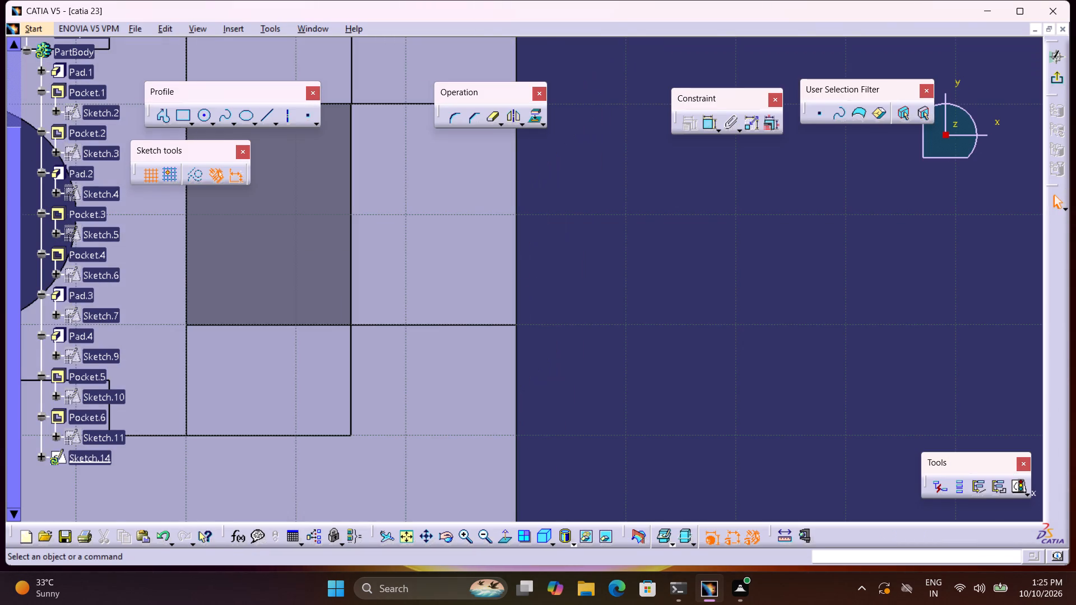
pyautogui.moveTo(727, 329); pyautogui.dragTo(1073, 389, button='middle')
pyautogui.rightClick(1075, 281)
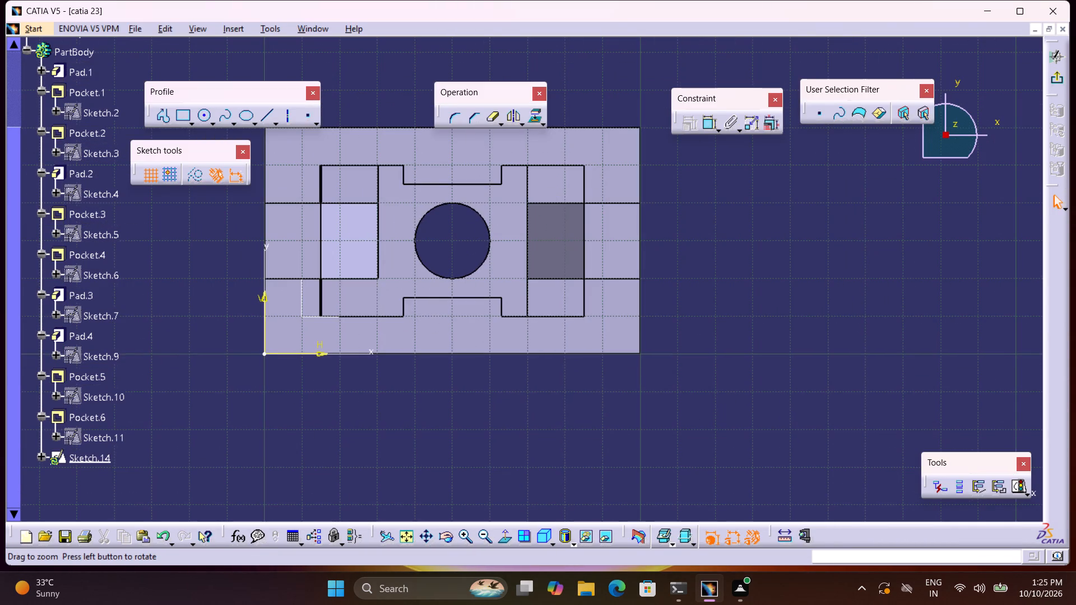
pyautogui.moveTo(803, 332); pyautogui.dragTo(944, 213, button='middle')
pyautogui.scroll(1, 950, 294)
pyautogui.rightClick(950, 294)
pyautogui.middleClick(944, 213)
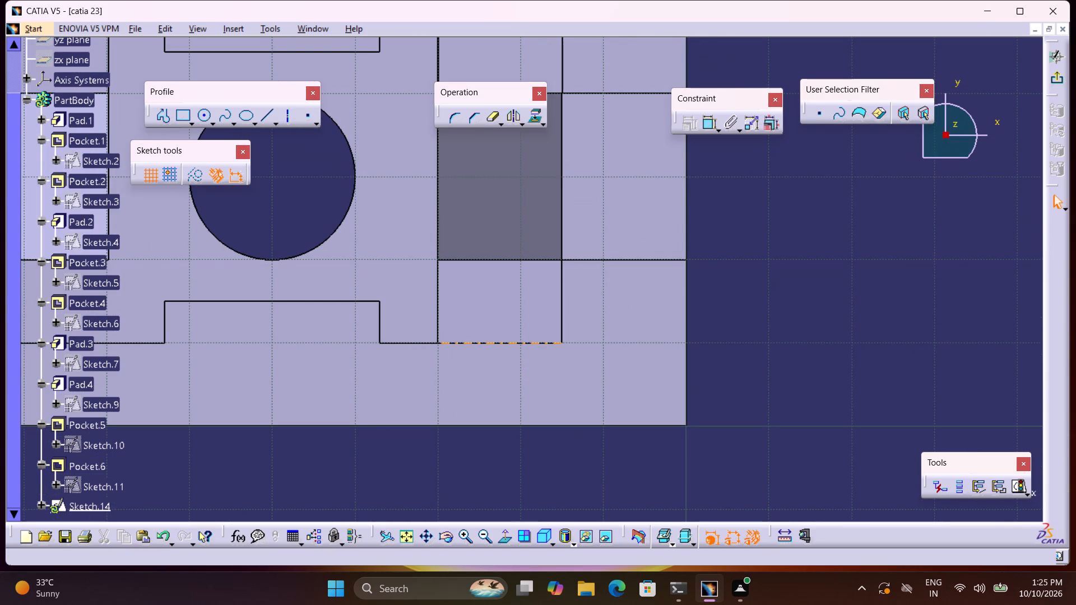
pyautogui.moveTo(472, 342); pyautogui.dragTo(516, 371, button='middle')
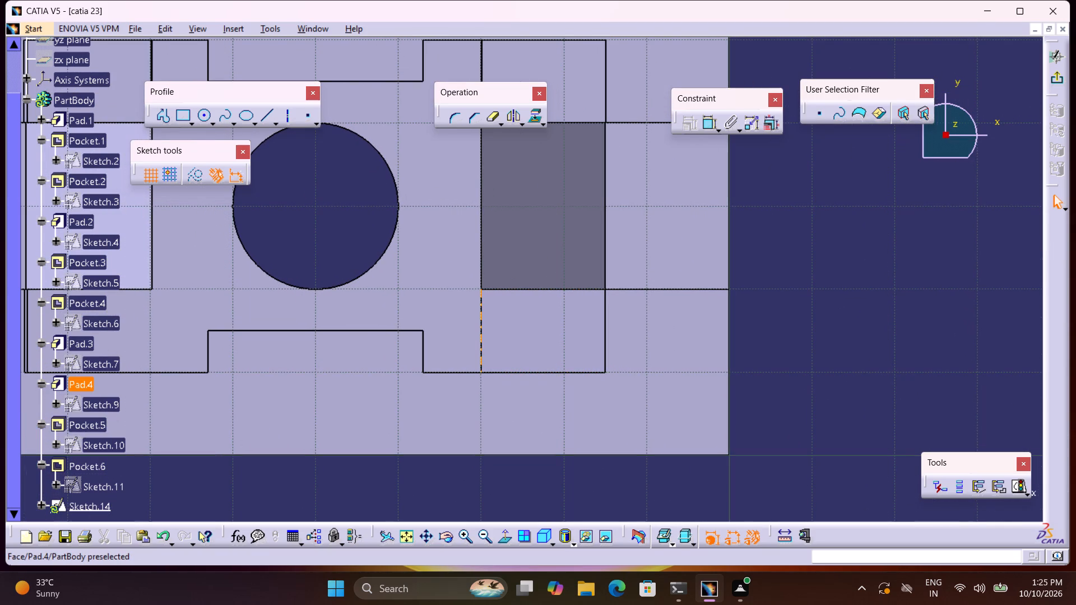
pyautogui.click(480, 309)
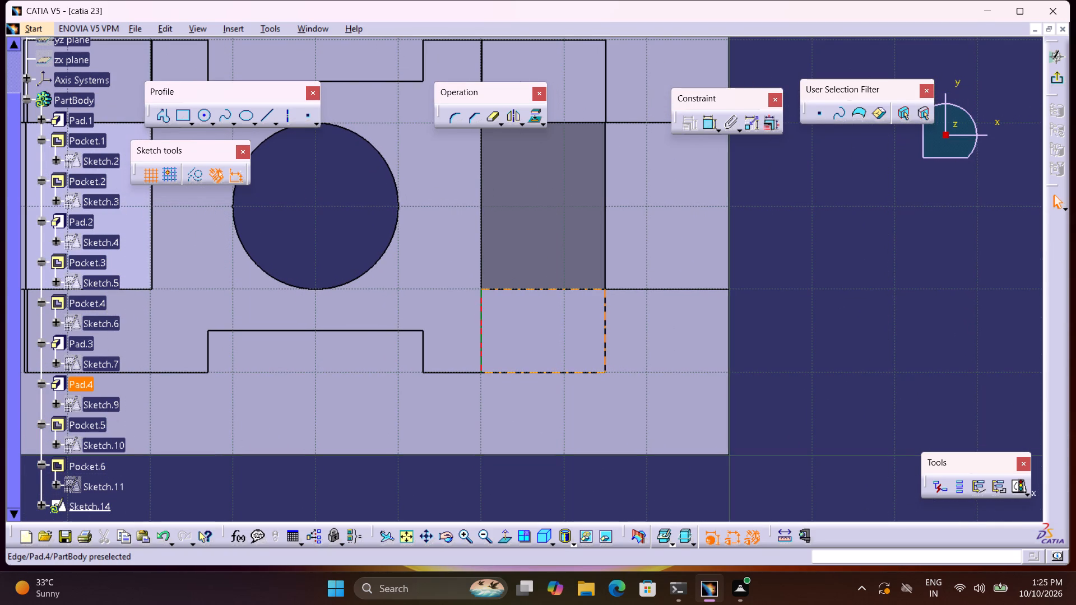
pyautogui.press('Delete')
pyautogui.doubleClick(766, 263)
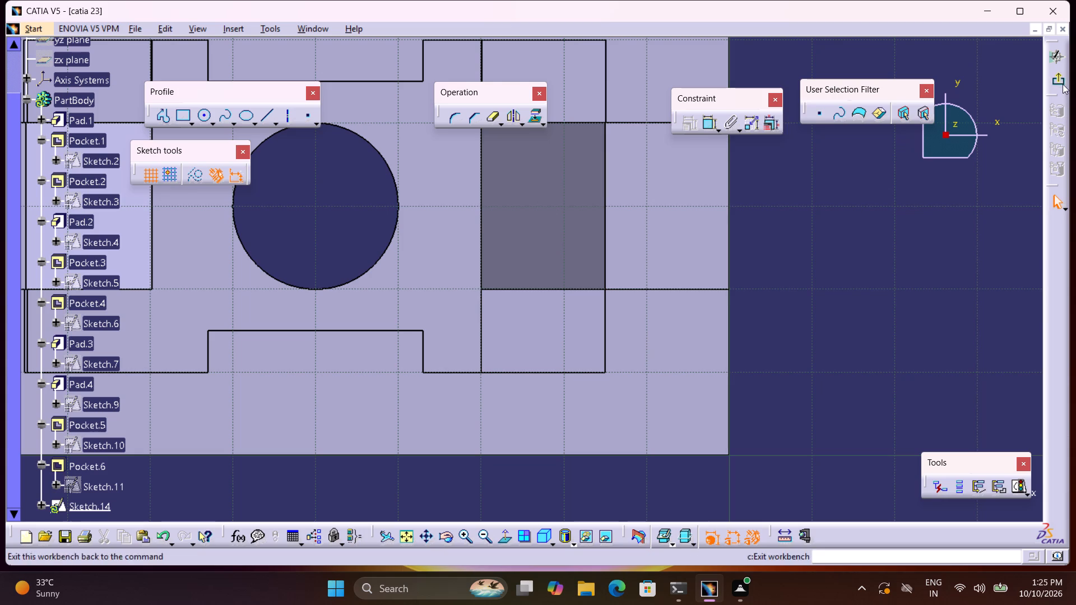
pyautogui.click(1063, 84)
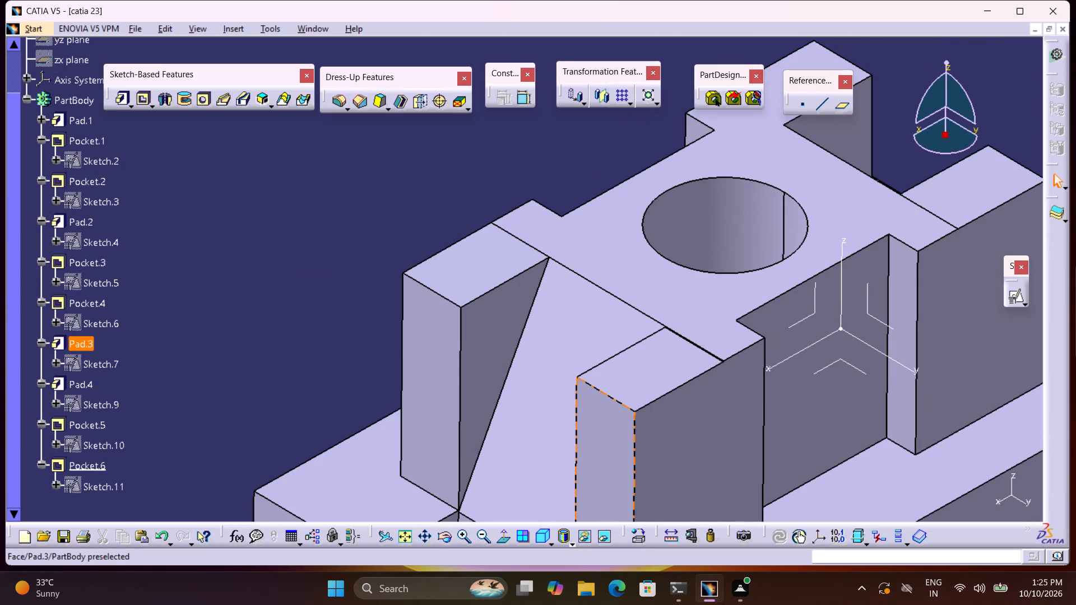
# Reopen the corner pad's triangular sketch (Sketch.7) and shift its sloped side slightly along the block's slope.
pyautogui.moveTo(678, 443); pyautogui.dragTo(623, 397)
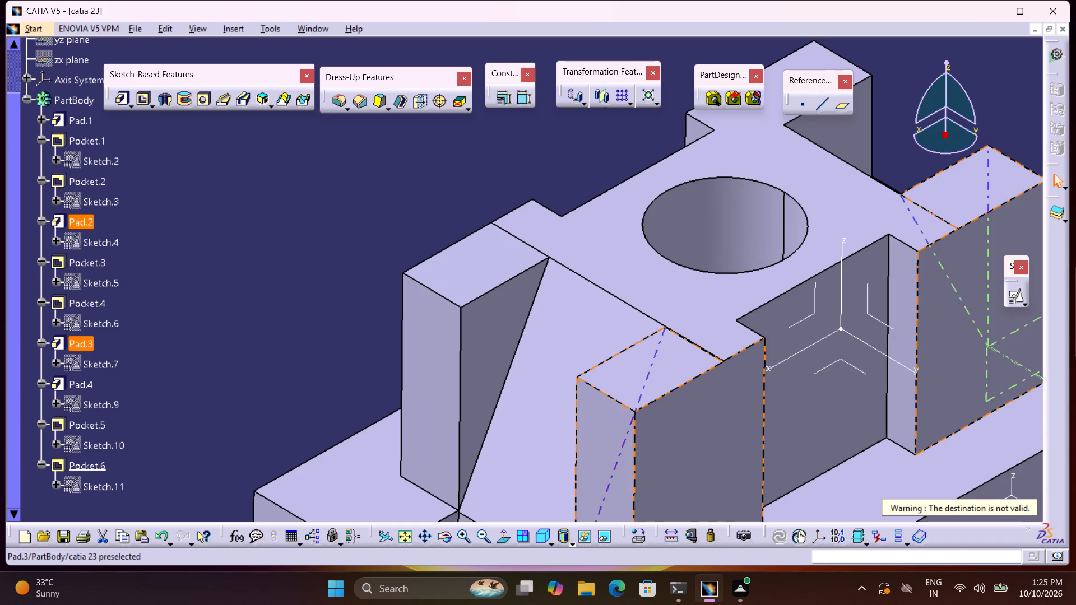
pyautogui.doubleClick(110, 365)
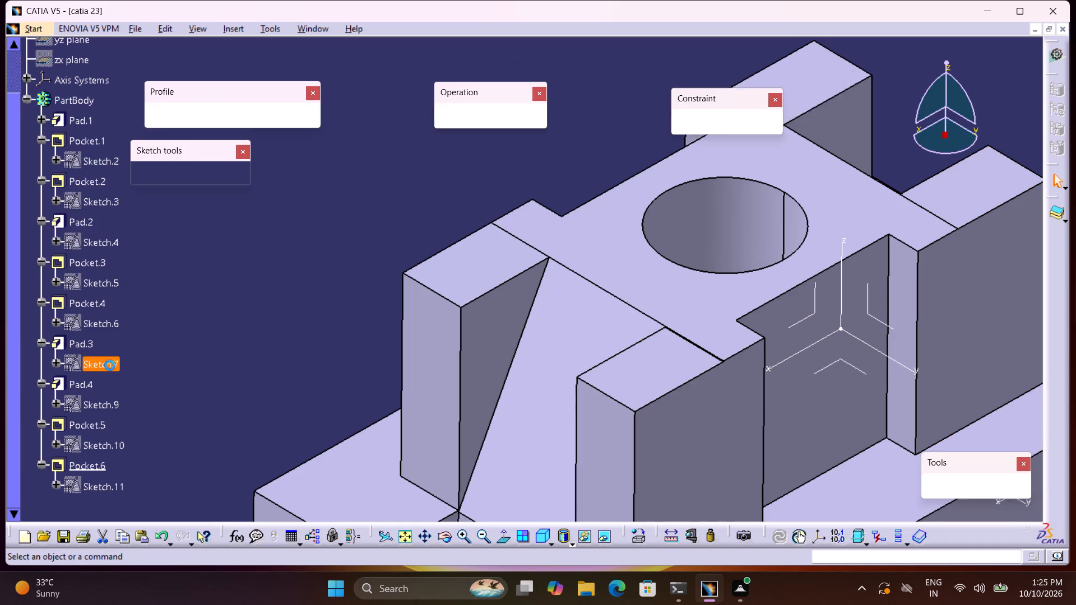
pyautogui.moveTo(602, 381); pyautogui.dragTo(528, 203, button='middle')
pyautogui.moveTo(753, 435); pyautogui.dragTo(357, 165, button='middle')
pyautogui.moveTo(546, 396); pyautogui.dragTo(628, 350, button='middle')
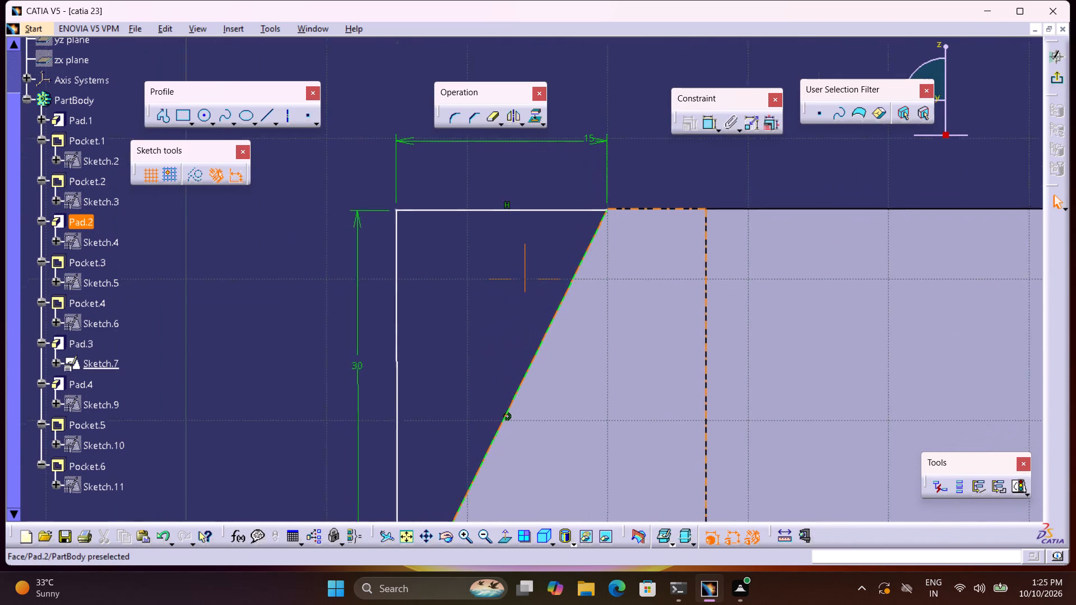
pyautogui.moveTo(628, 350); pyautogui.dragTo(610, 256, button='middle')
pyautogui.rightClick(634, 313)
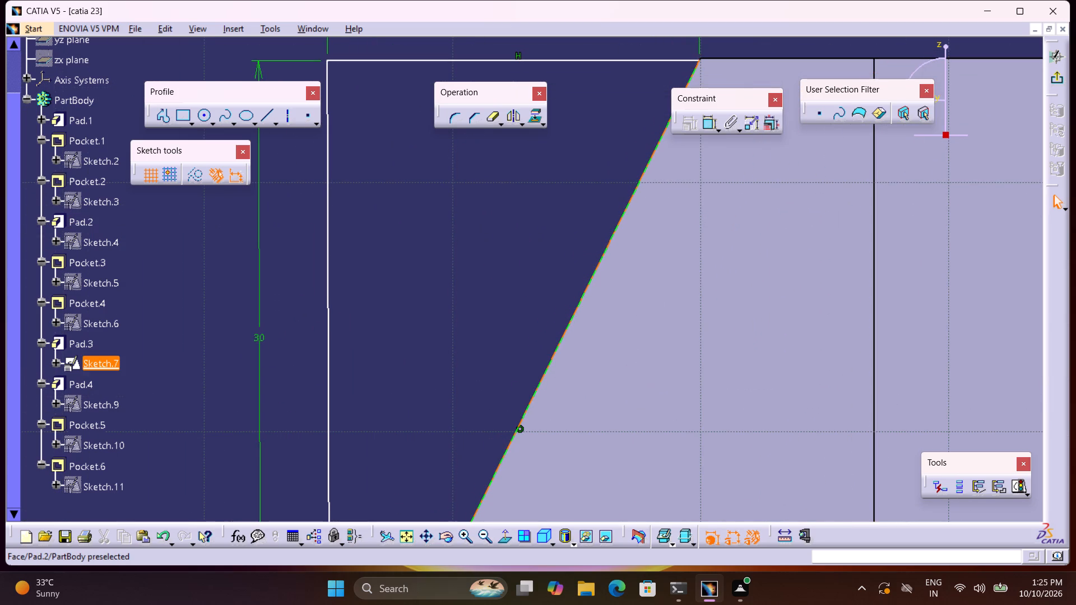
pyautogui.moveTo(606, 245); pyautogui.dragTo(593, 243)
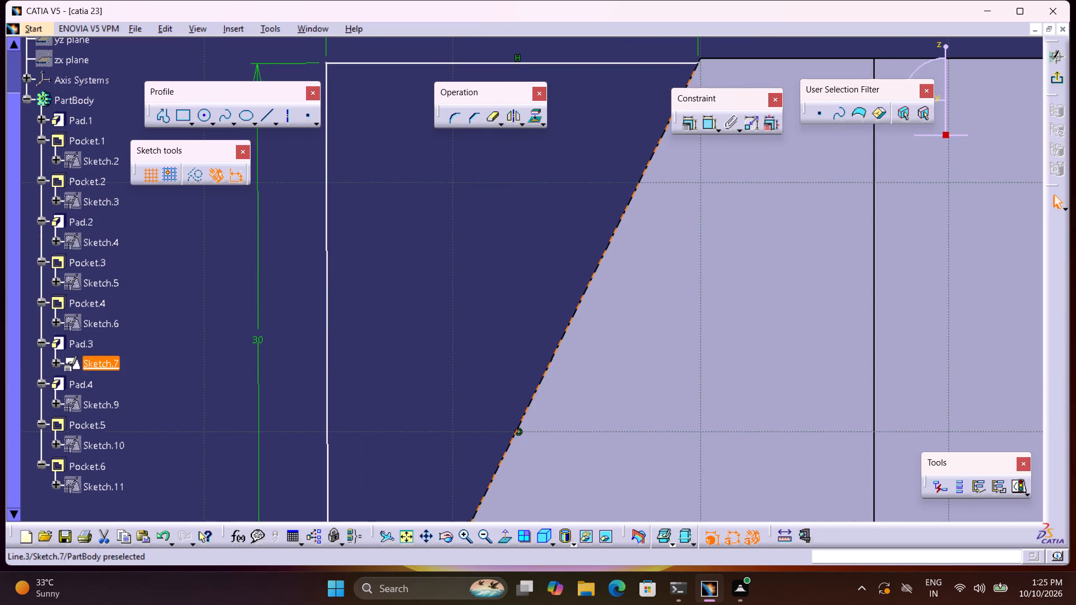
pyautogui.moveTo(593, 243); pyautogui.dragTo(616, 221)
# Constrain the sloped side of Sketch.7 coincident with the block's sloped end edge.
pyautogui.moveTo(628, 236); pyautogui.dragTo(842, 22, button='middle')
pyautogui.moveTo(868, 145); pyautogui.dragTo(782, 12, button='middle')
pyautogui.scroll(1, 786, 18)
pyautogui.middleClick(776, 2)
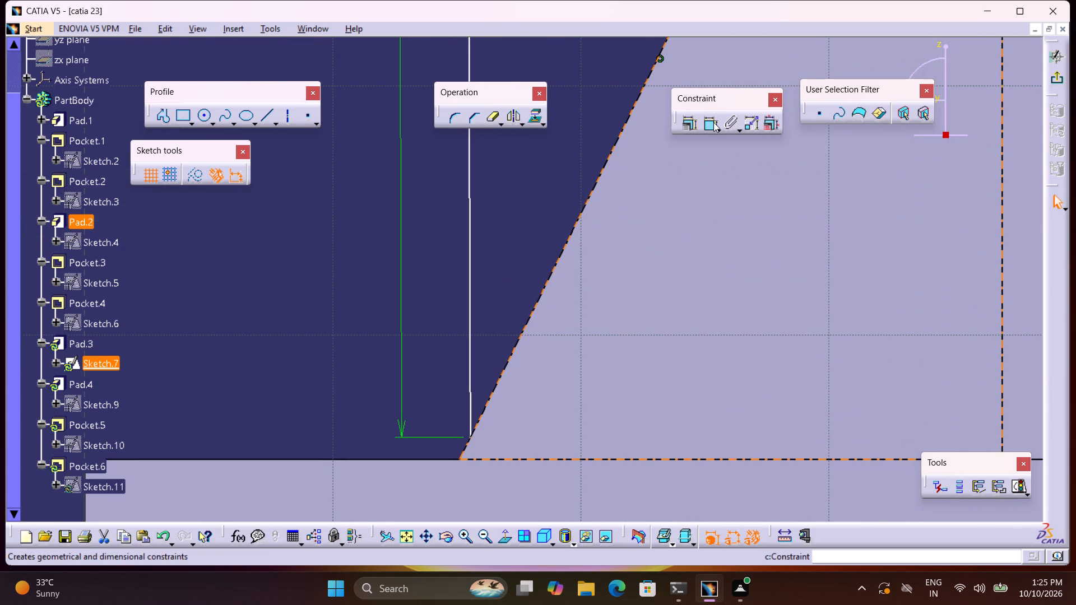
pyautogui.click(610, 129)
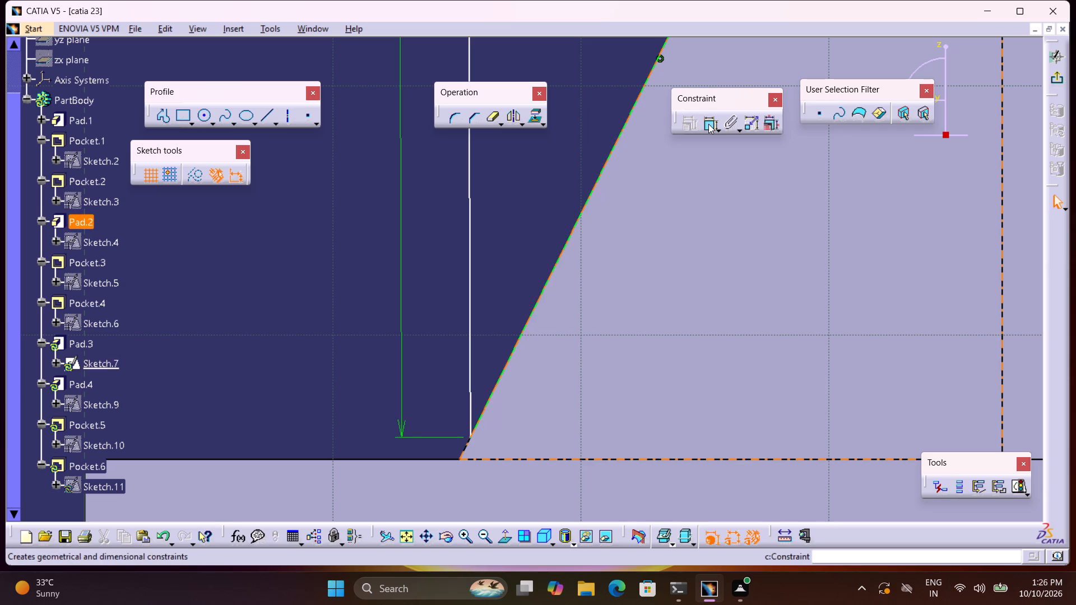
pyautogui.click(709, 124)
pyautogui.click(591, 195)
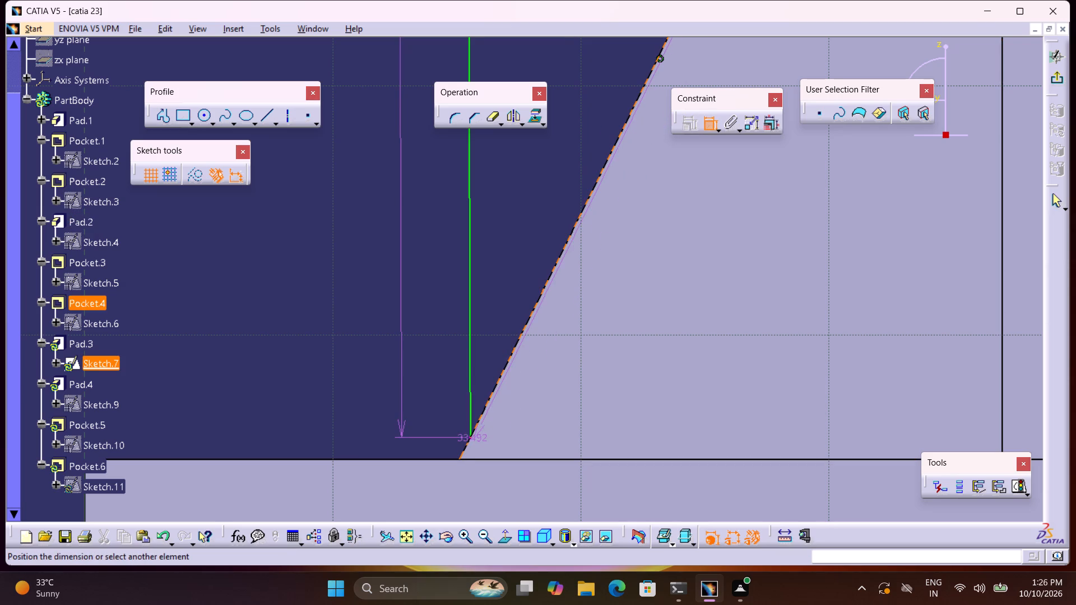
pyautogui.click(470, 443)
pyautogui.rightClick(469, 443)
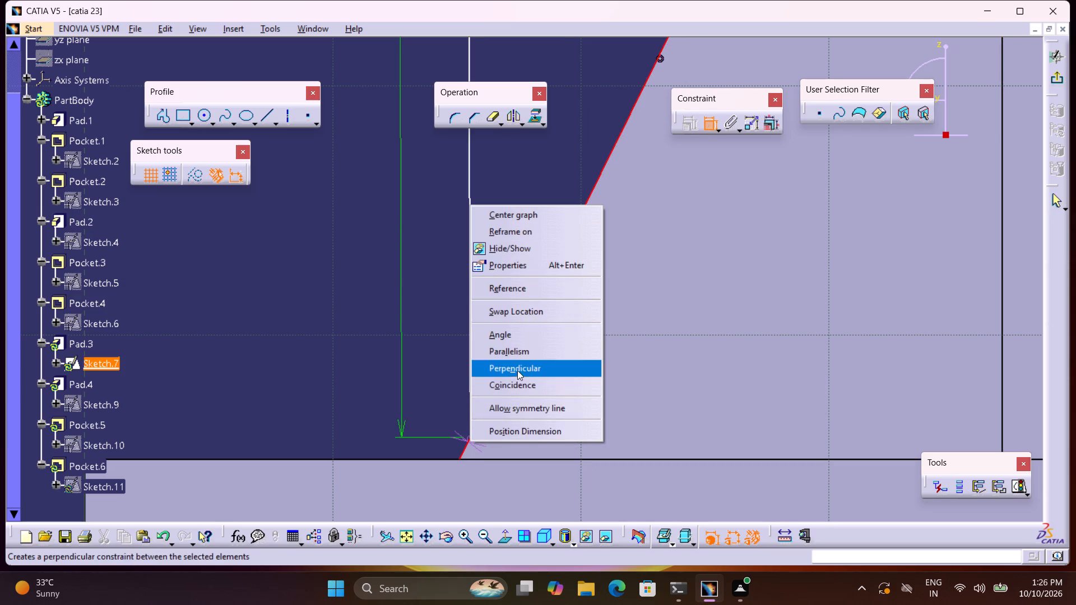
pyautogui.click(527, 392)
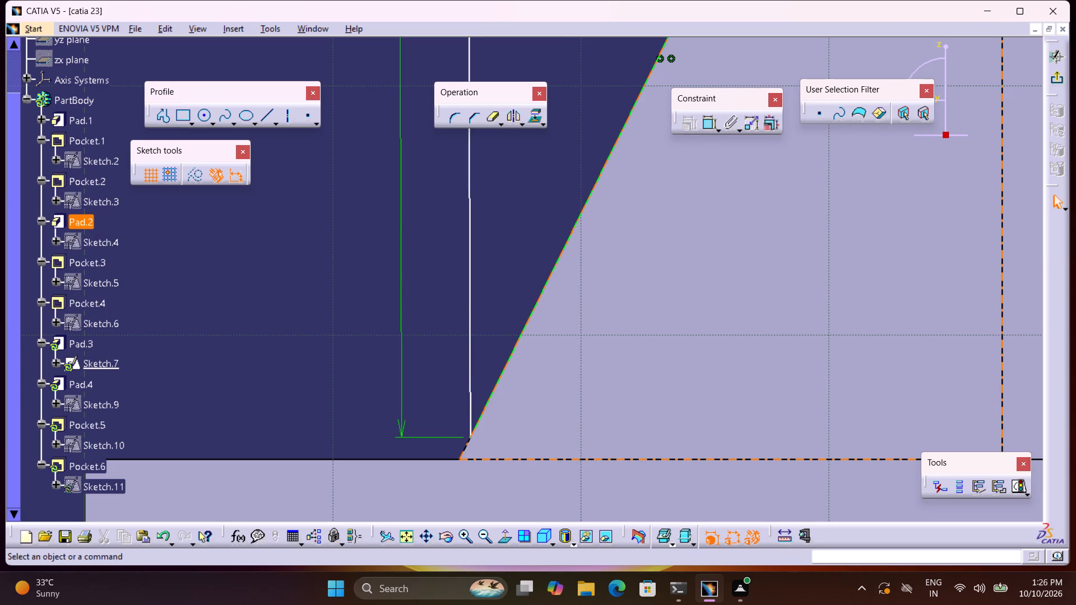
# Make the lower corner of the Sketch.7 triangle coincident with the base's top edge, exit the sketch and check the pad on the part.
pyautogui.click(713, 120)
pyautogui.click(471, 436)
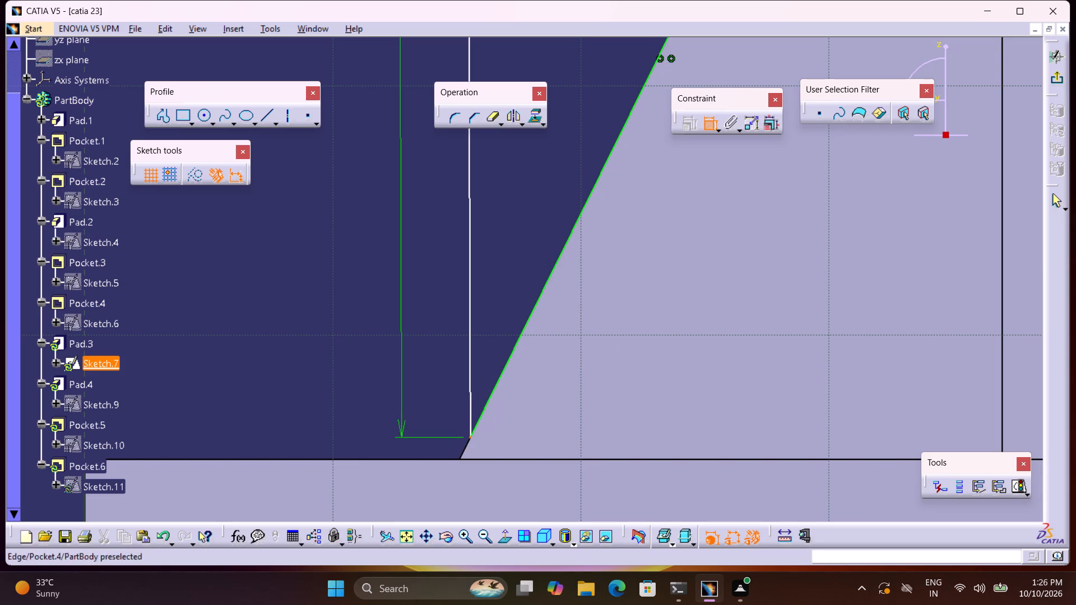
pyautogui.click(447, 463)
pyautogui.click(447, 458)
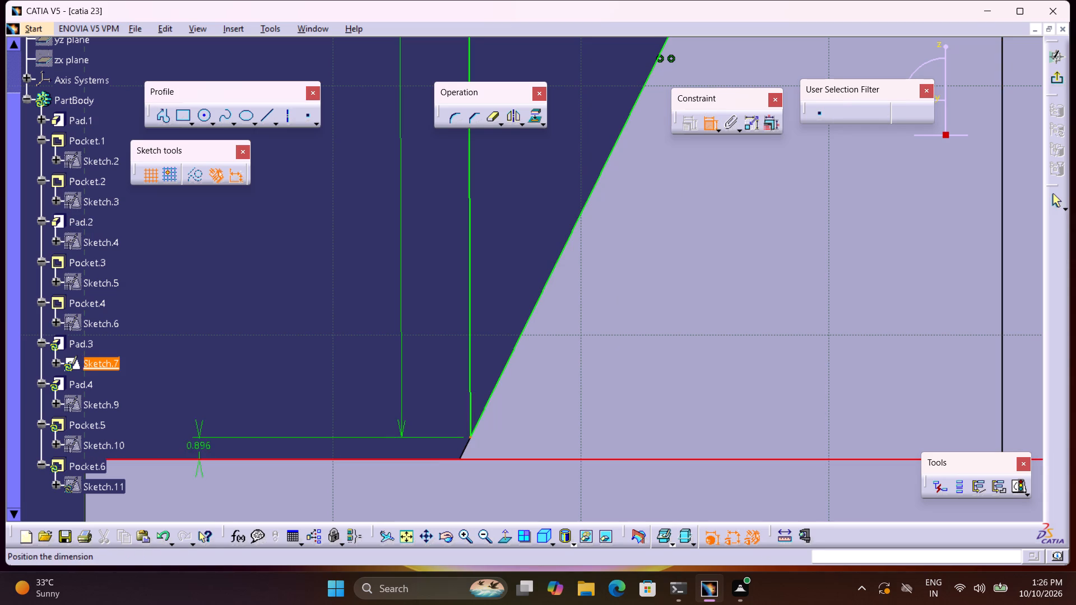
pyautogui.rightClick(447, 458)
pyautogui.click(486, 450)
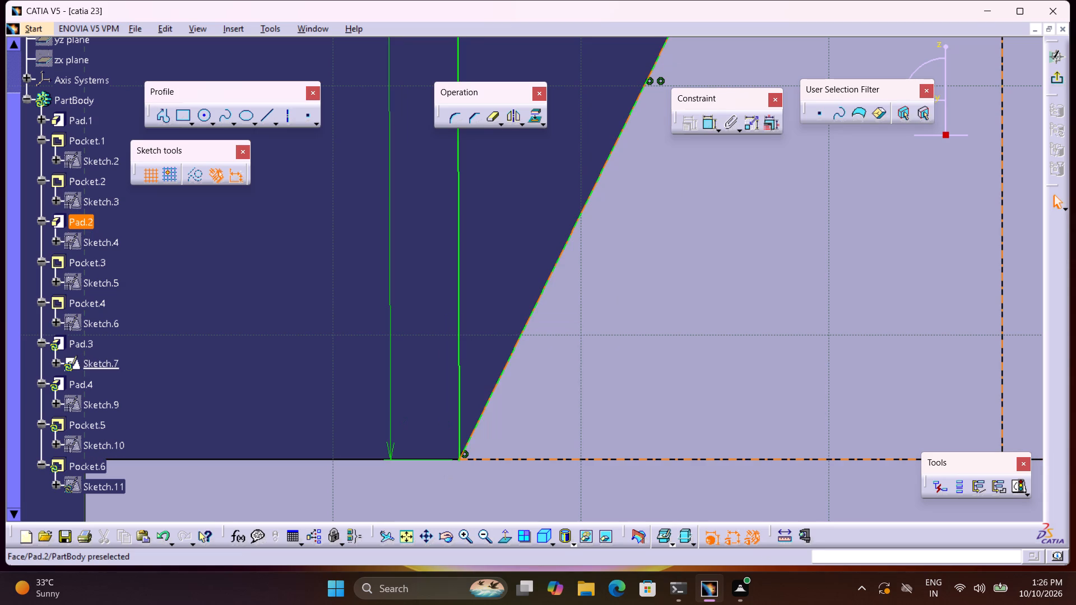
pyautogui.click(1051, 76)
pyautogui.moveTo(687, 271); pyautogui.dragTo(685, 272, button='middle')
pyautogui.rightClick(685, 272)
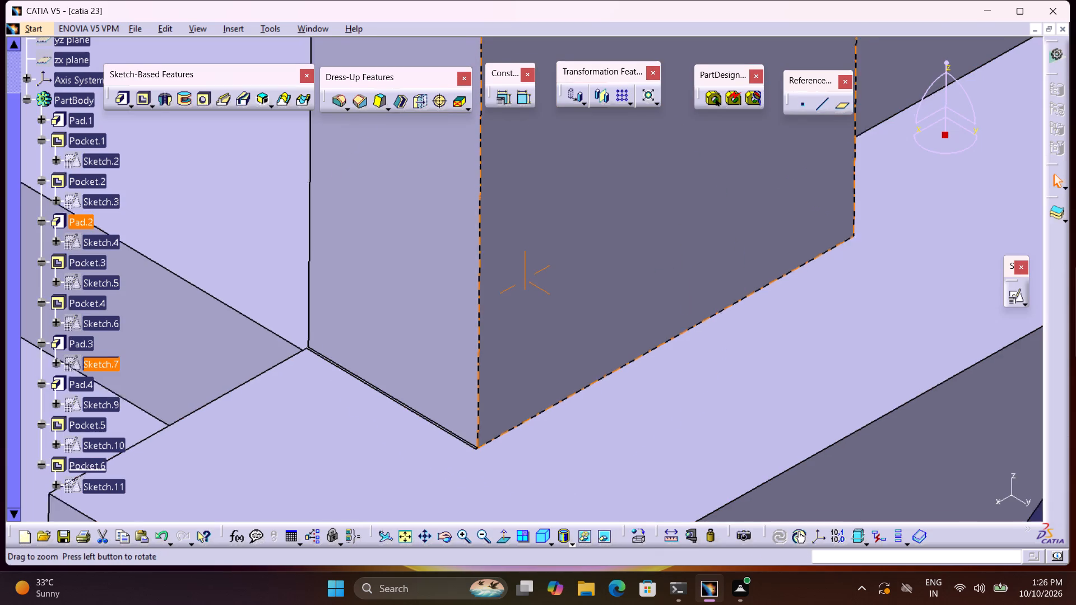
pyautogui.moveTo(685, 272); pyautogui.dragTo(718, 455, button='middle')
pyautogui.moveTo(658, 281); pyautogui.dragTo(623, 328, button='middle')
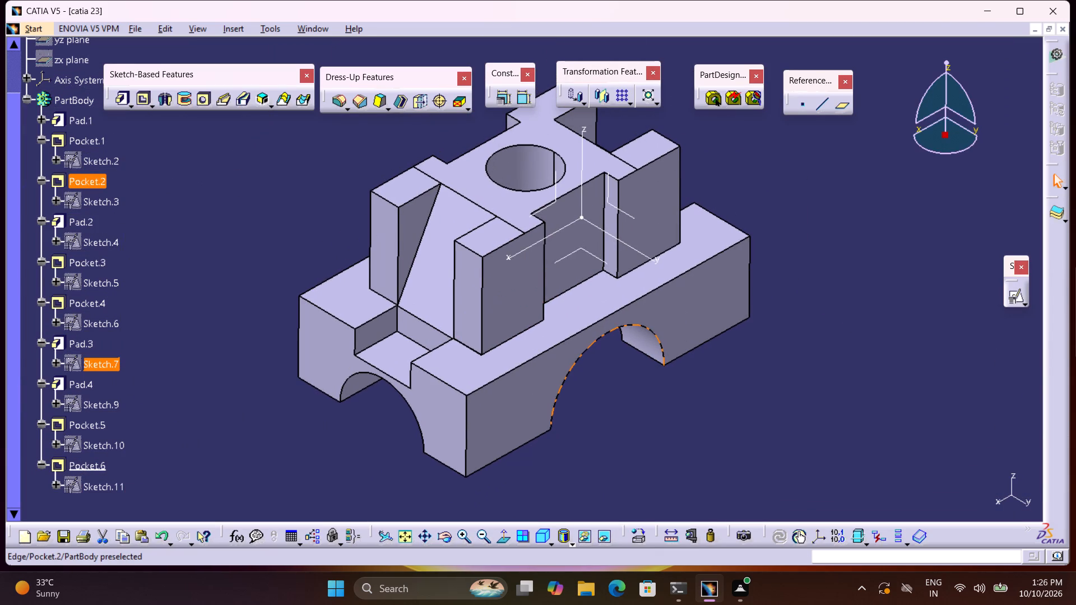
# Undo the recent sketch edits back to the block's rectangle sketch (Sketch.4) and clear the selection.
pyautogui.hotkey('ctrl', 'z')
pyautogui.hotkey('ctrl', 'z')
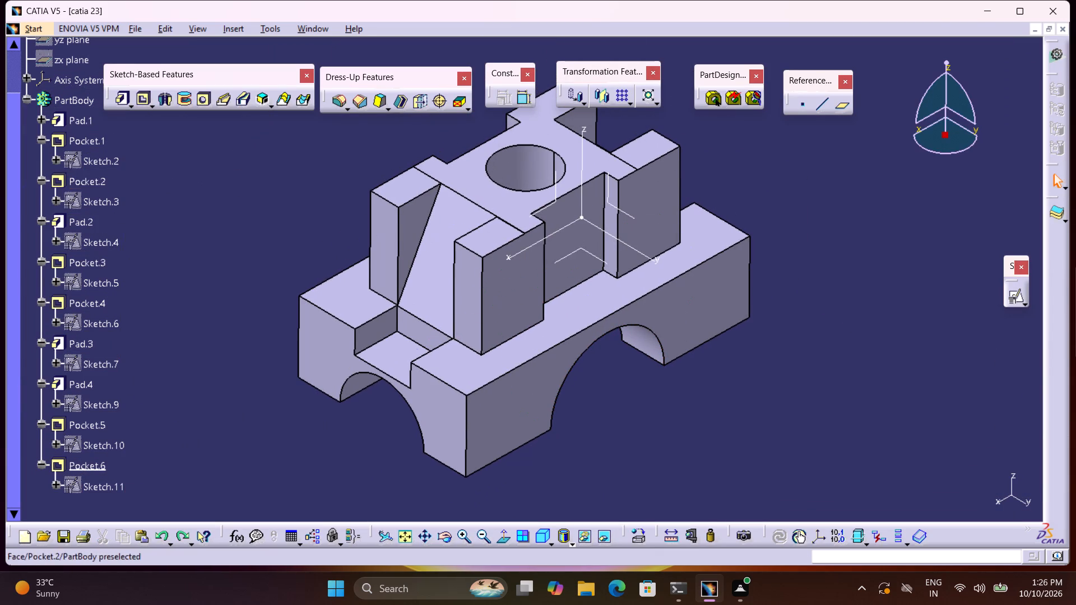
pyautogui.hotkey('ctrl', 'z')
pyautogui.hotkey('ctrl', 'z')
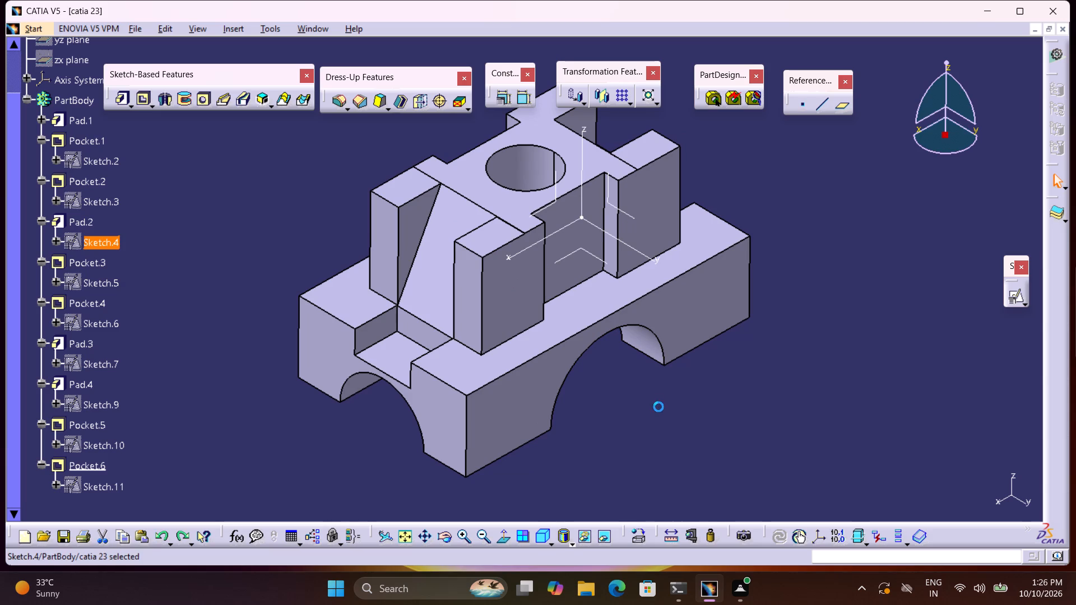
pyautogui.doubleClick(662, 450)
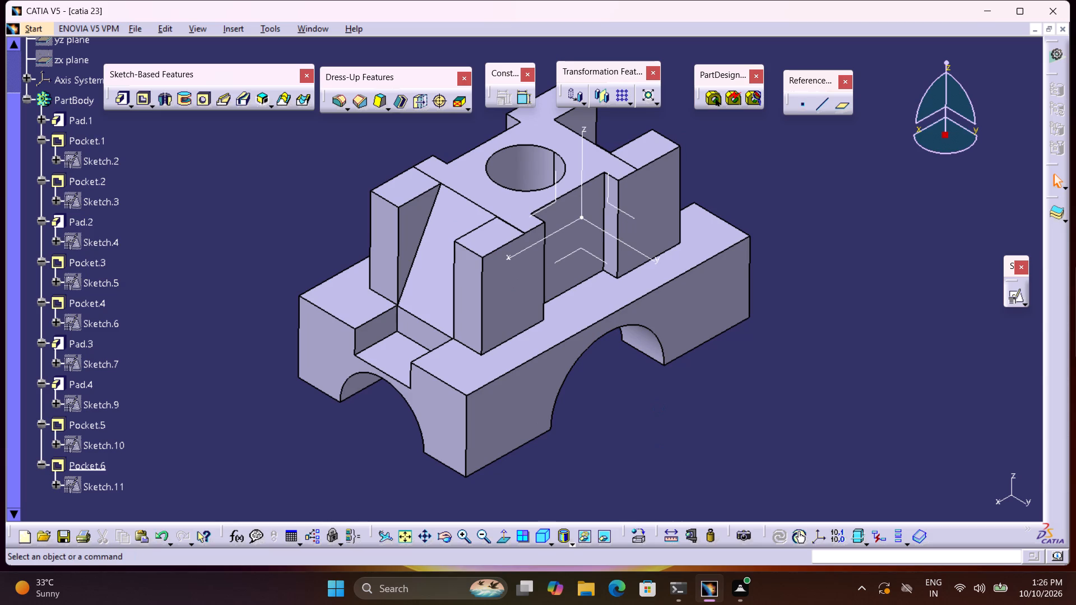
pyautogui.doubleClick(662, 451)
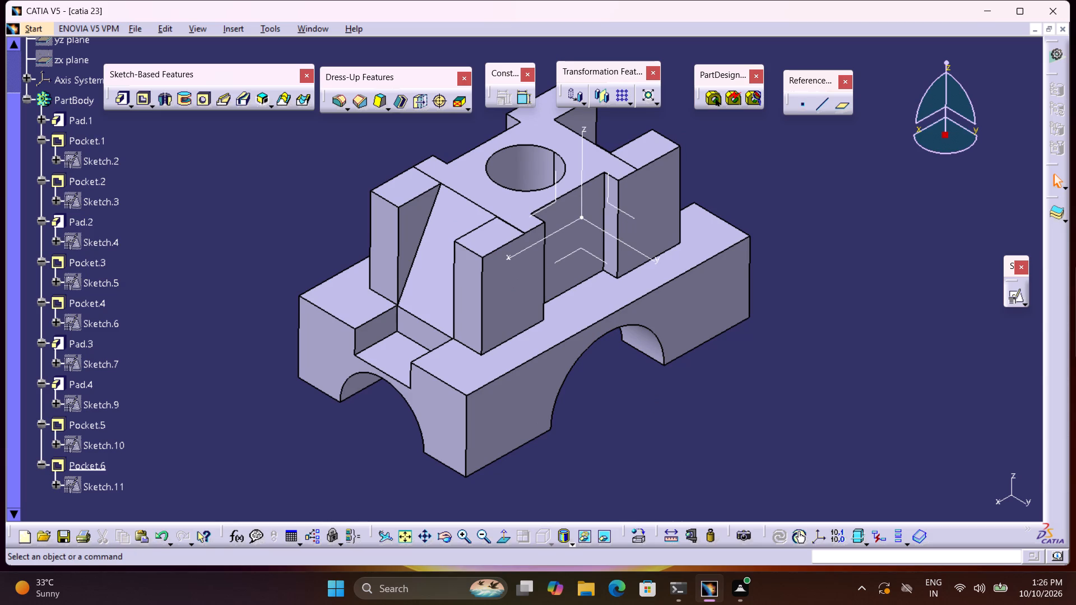
# Examine the whole part from several sides, in the standard isometric view and from underneath.
pyautogui.moveTo(785, 326); pyautogui.dragTo(603, 408, button='middle')
pyautogui.moveTo(767, 336); pyautogui.dragTo(603, 408, button='right')
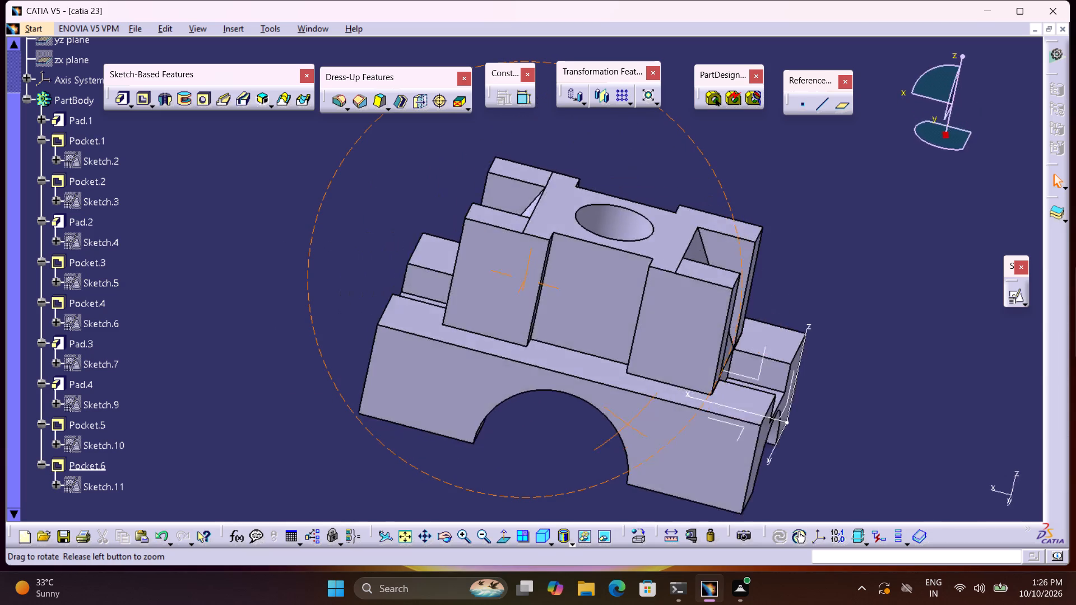
pyautogui.moveTo(603, 408); pyautogui.dragTo(523, 422, button='right')
pyautogui.moveTo(603, 408); pyautogui.dragTo(523, 422, button='middle')
pyautogui.moveTo(957, 238); pyautogui.dragTo(936, 240, button='middle')
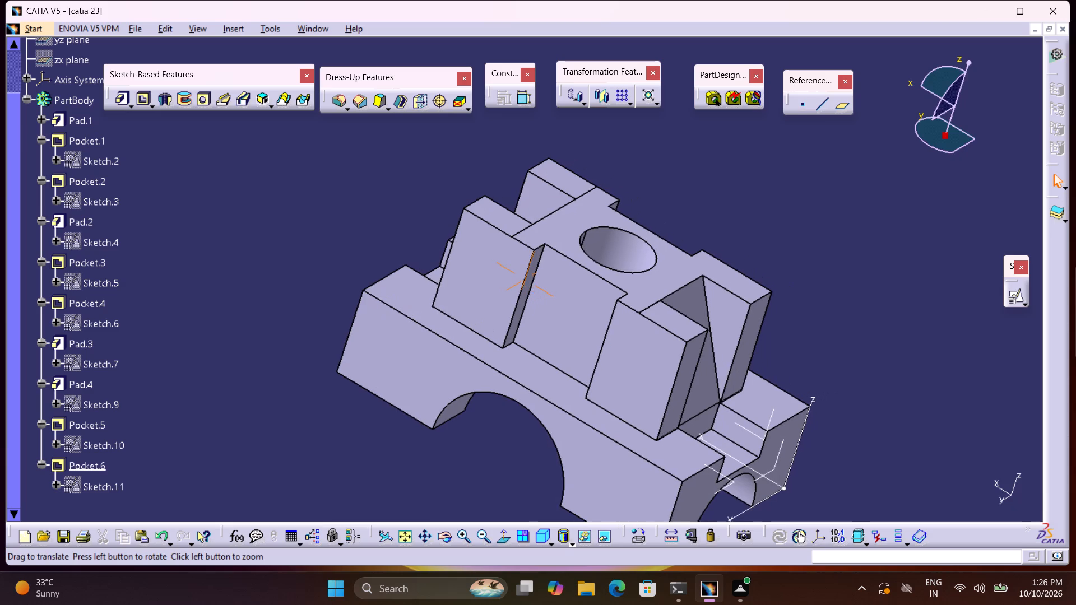
pyautogui.moveTo(936, 240); pyautogui.dragTo(903, 134, button='middle')
pyautogui.moveTo(935, 240); pyautogui.dragTo(903, 134, button='right')
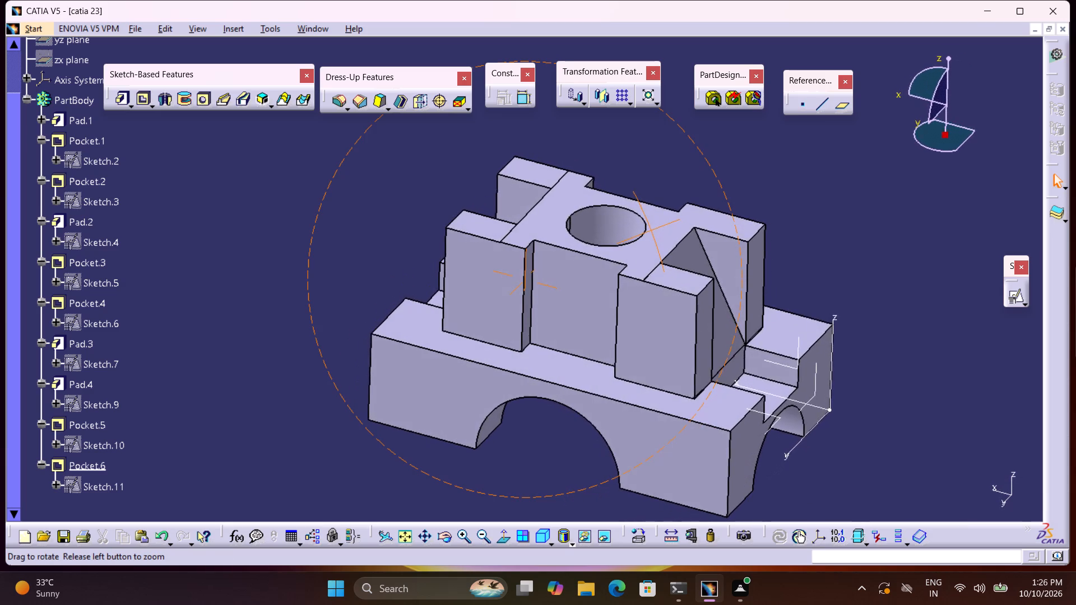
pyautogui.moveTo(903, 134); pyautogui.dragTo(920, 120, button='right')
pyautogui.moveTo(903, 134); pyautogui.dragTo(920, 120, button='middle')
pyautogui.middleClick(920, 120)
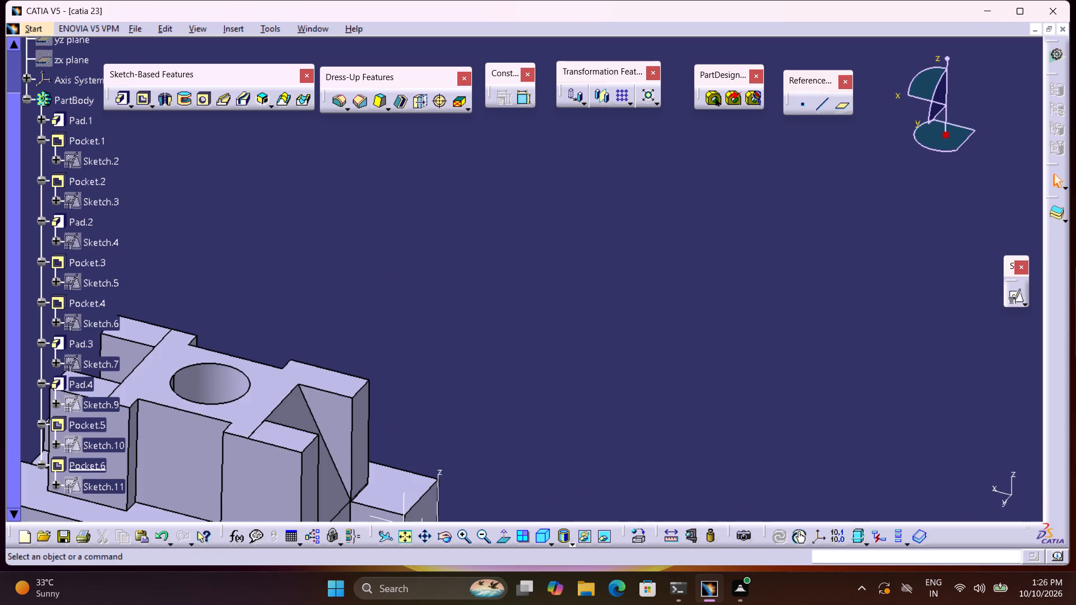
pyautogui.moveTo(503, 403); pyautogui.dragTo(649, 240, button='middle')
pyautogui.click(402, 543)
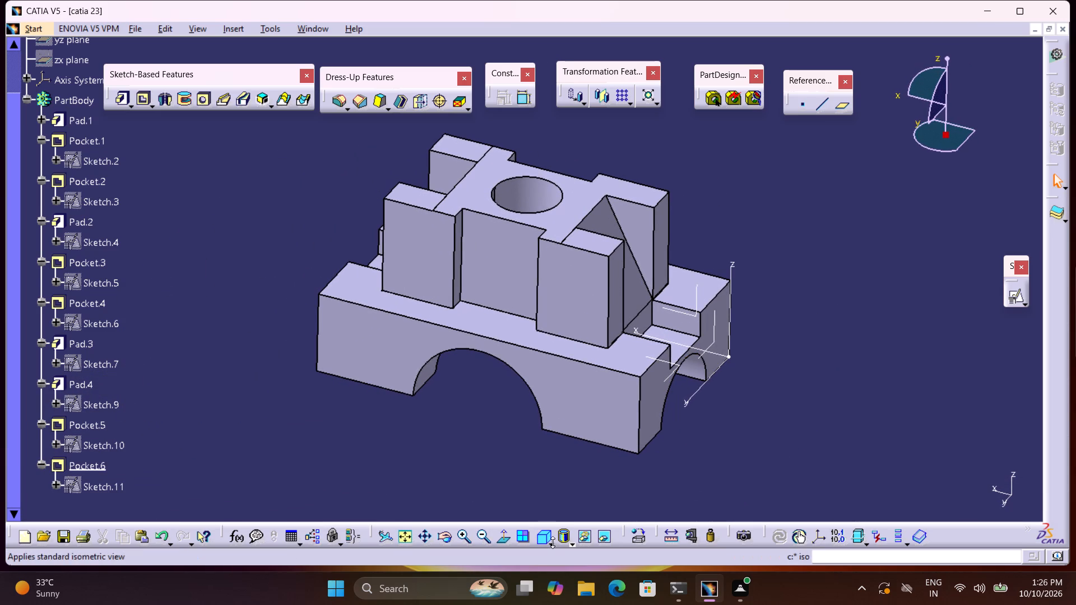
pyautogui.click(547, 537)
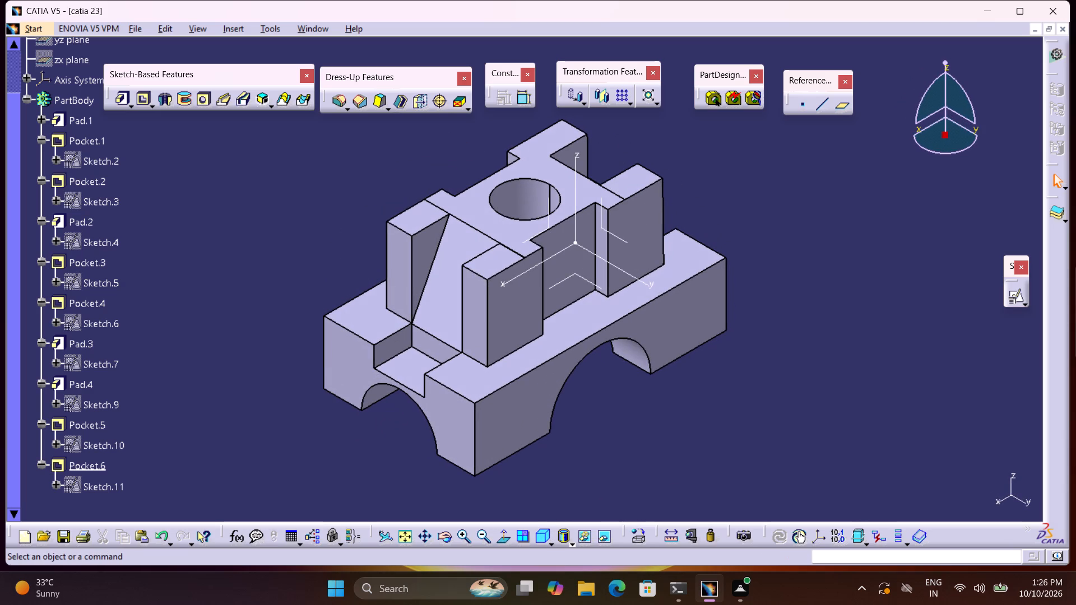
pyautogui.scroll(-1, 643, 379)
pyautogui.moveTo(644, 379); pyautogui.dragTo(492, 92, button='middle')
pyautogui.moveTo(641, 374); pyautogui.dragTo(492, 92, button='right')
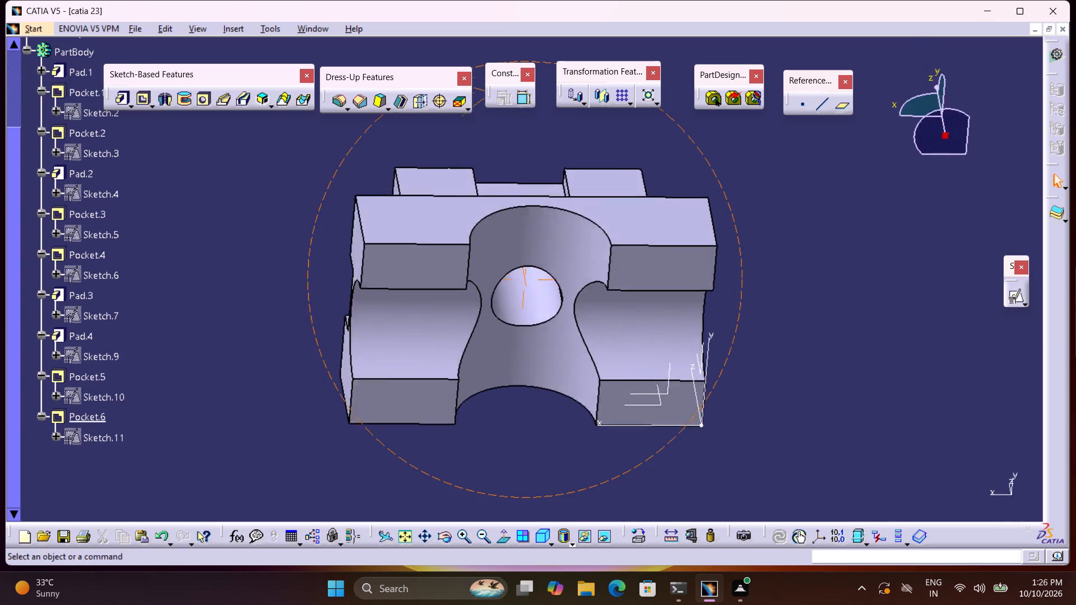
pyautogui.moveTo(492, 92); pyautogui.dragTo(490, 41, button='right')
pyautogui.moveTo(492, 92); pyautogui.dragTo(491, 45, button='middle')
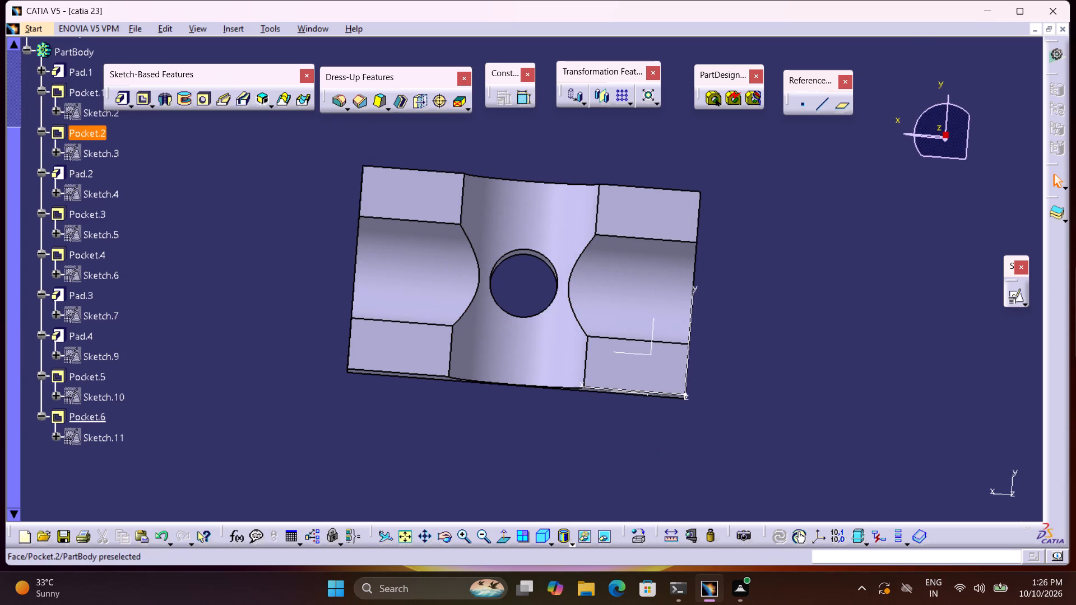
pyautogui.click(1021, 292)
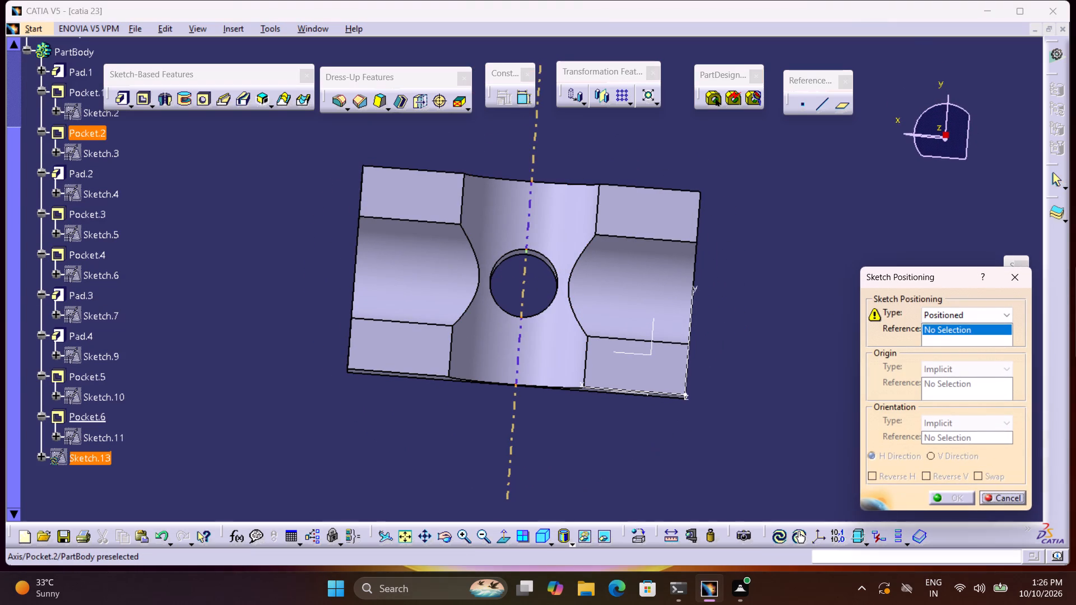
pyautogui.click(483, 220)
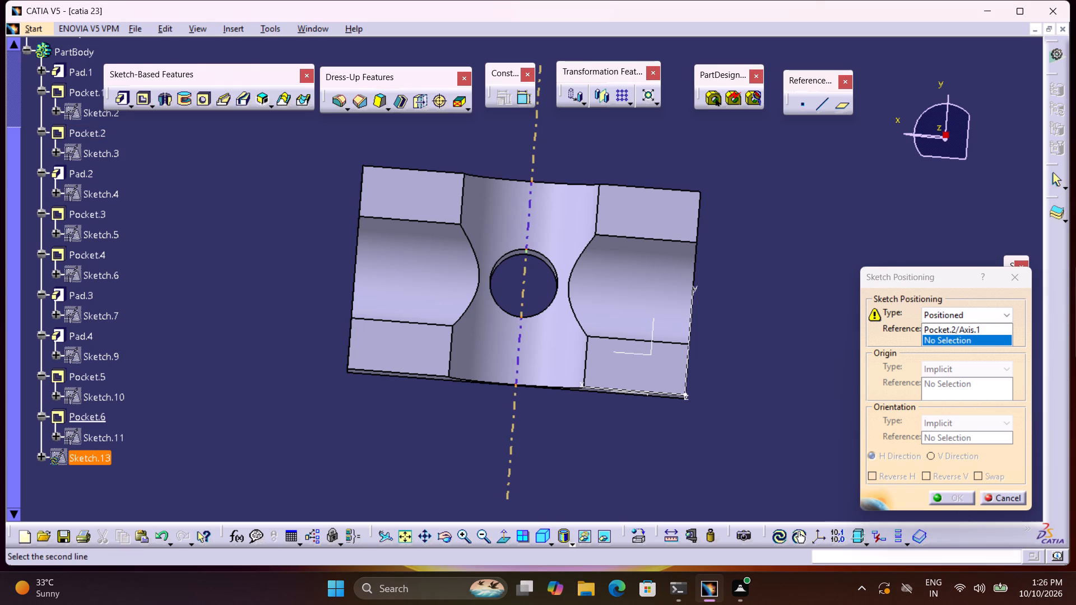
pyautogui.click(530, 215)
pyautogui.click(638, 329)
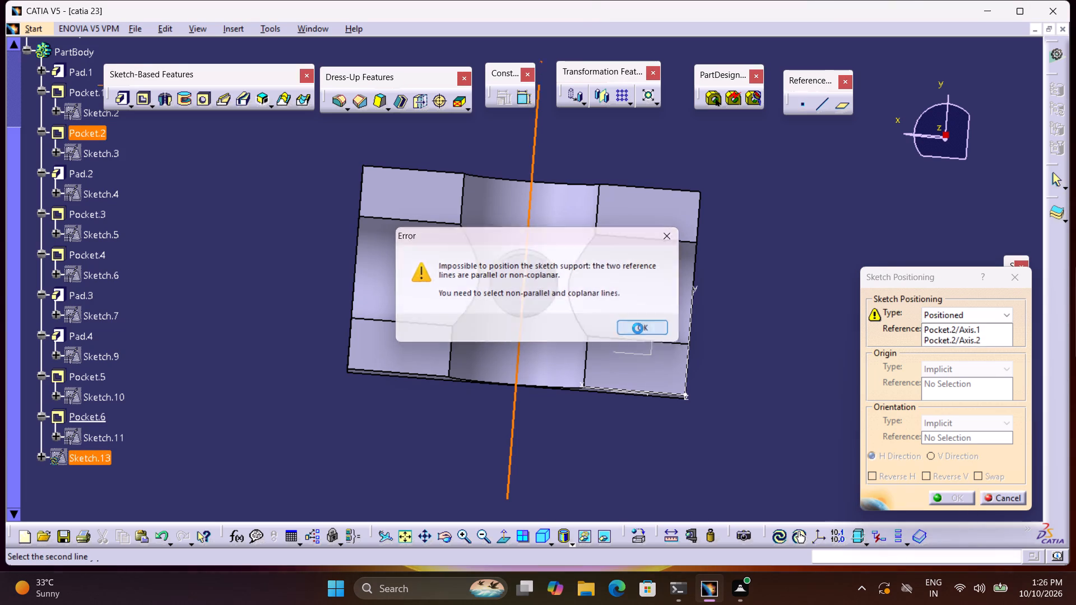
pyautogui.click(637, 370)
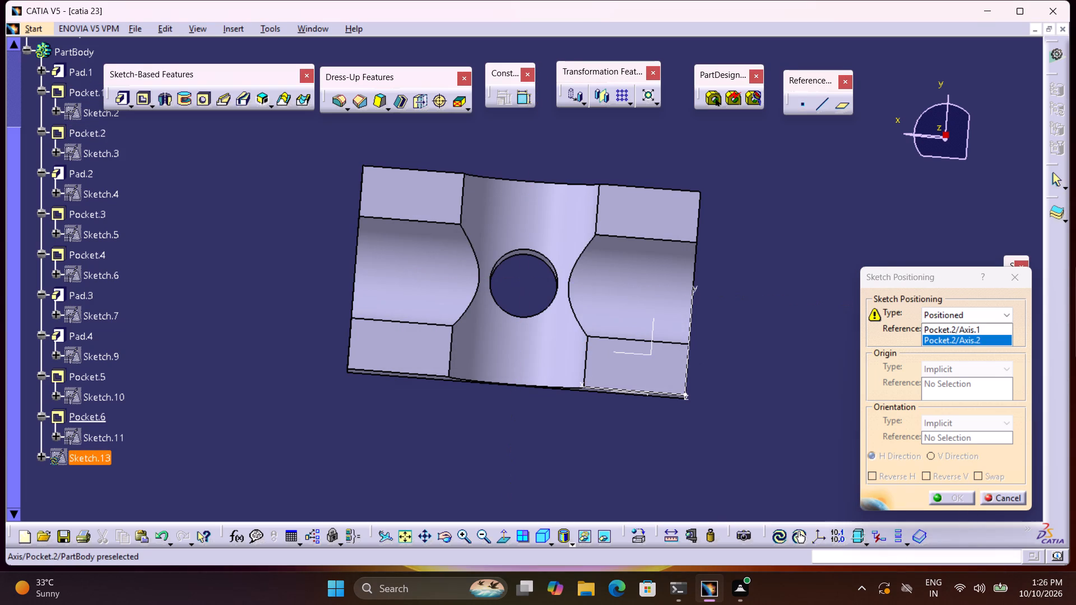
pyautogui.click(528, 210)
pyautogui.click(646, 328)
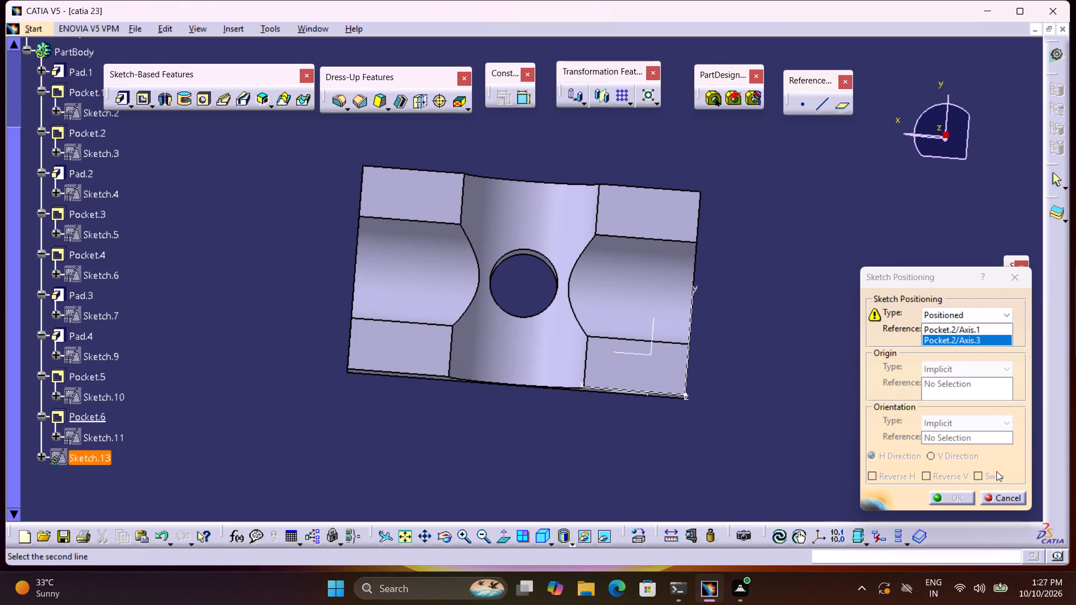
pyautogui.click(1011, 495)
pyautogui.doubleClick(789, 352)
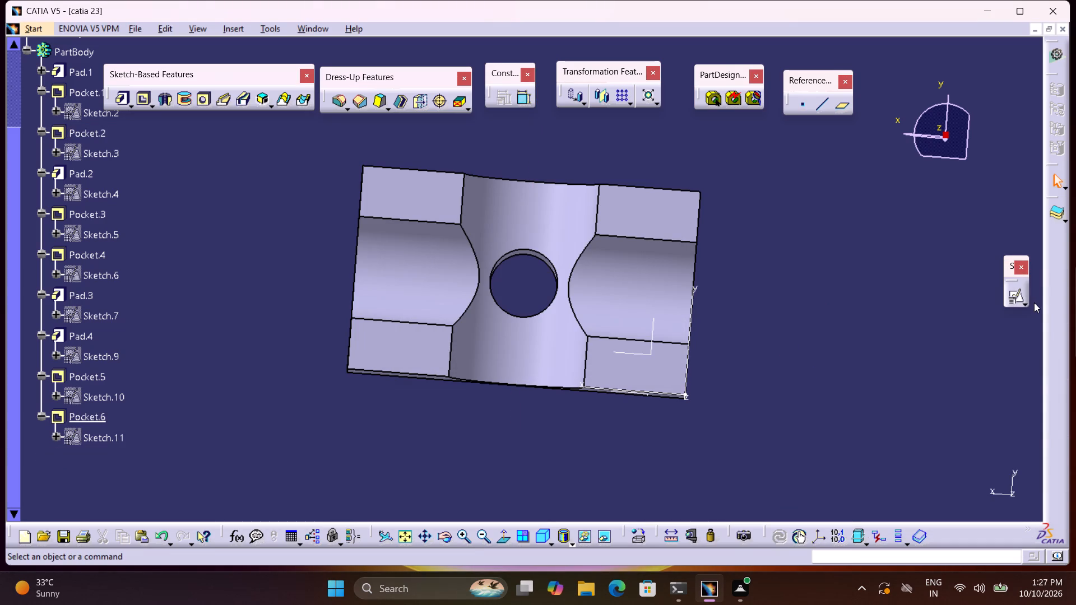
# Create a positioned sketch on the base's underside face with a circle of about 5 mm radius at the hole's centre, and exit it.
pyautogui.click(1013, 294)
pyautogui.doubleClick(438, 346)
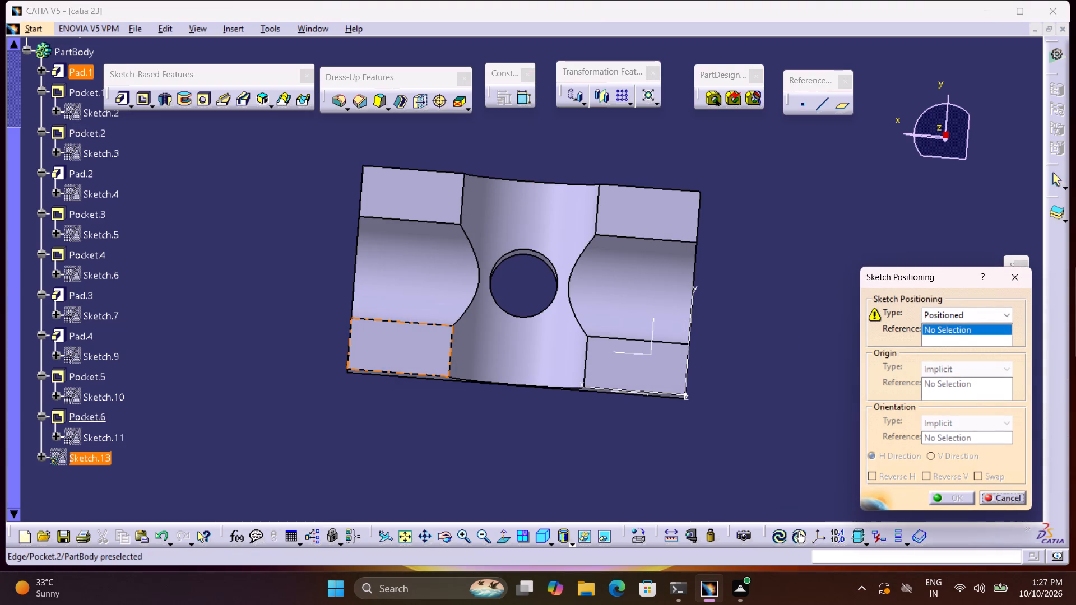
pyautogui.click(944, 486)
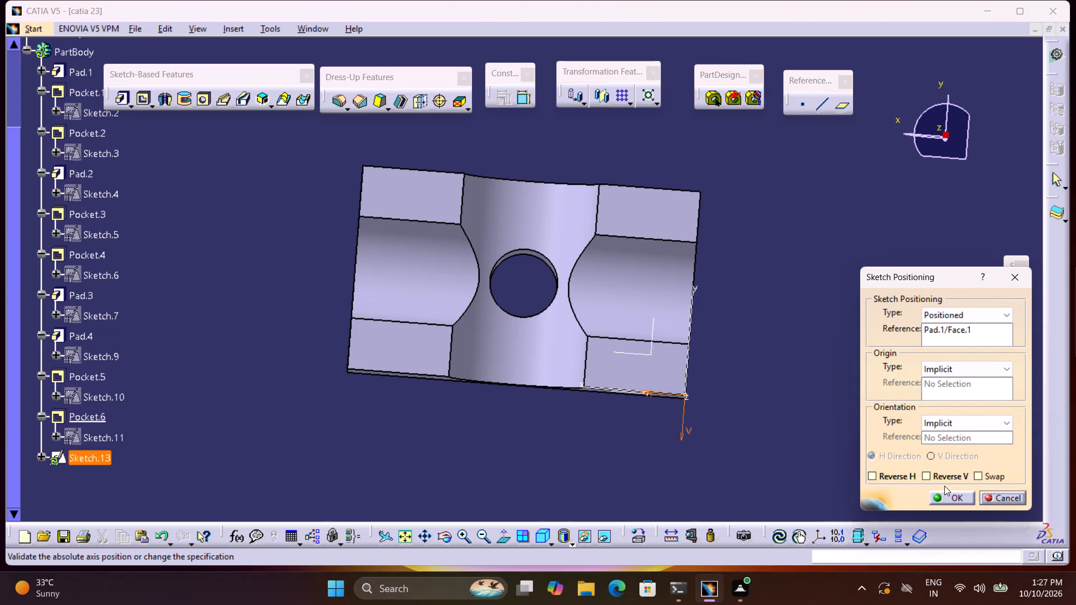
pyautogui.click(947, 501)
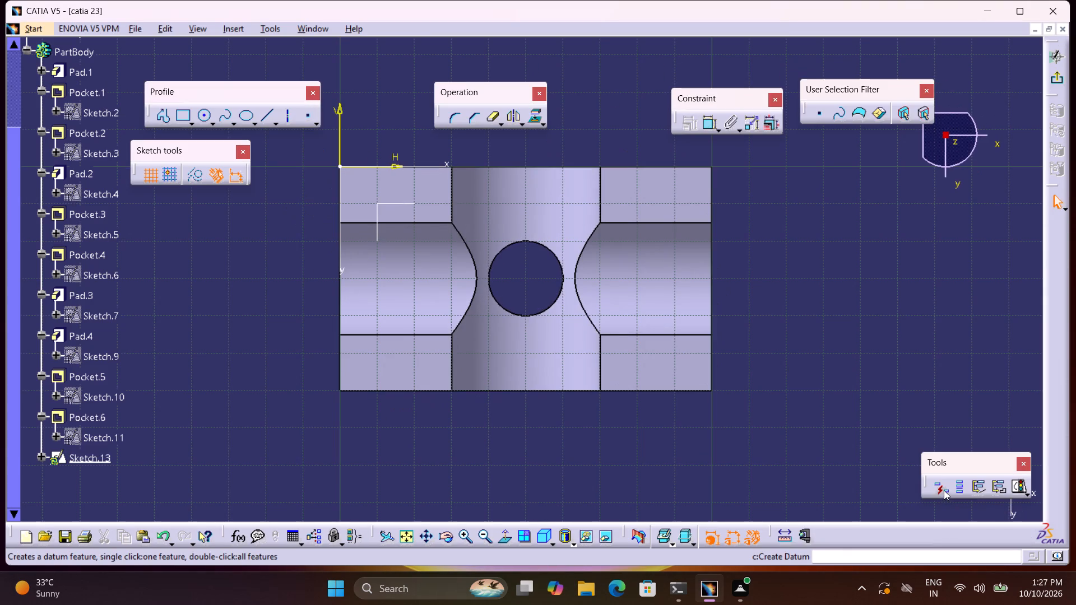
pyautogui.moveTo(378, 252); pyautogui.dragTo(447, 286, button='middle')
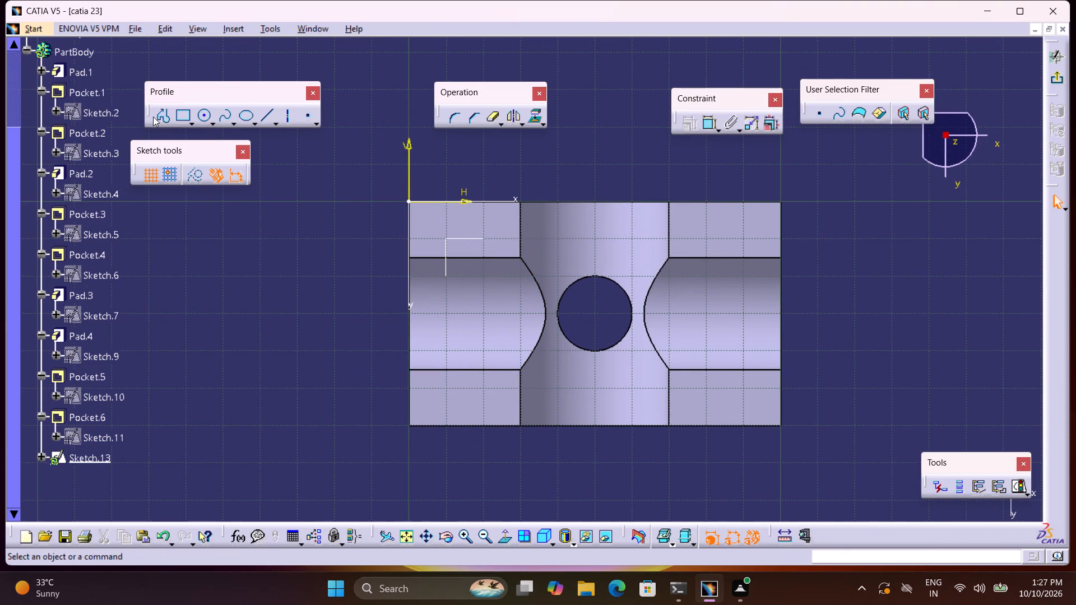
pyautogui.click(205, 117)
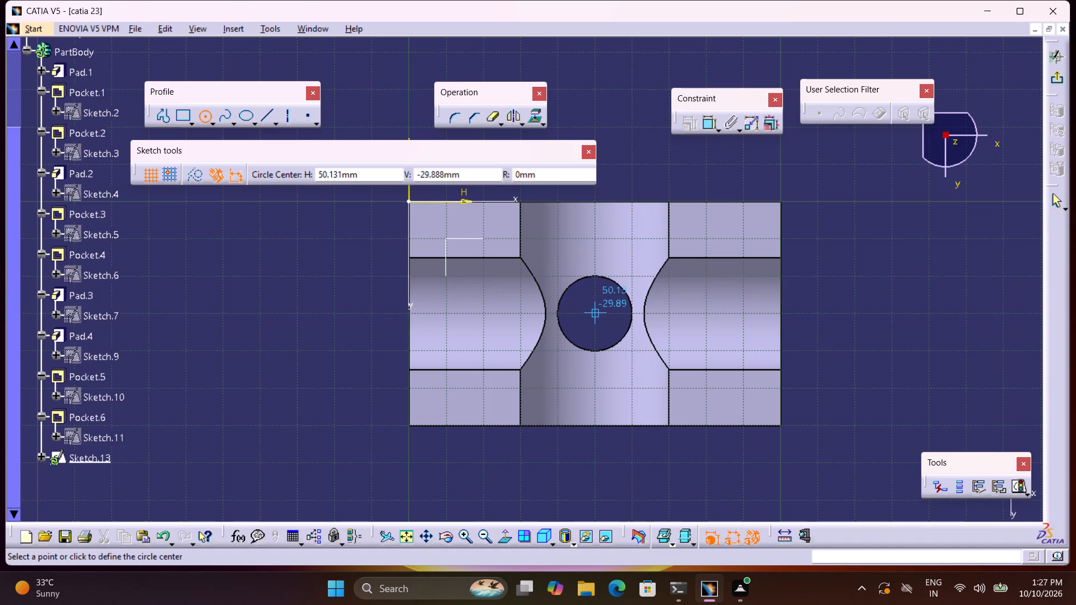
pyautogui.click(595, 314)
pyautogui.click(606, 329)
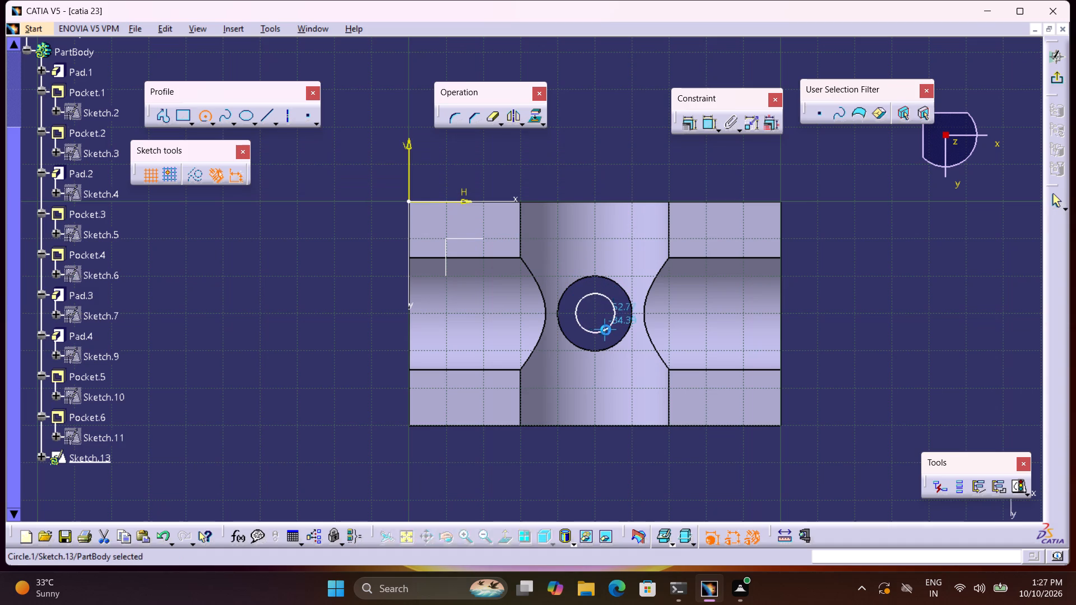
pyautogui.click(1055, 79)
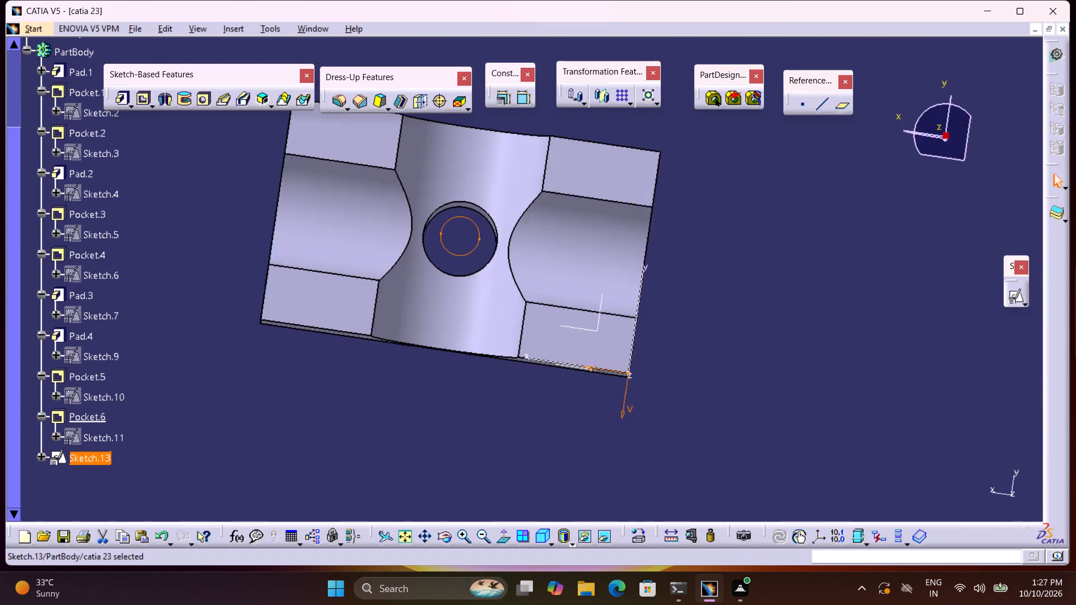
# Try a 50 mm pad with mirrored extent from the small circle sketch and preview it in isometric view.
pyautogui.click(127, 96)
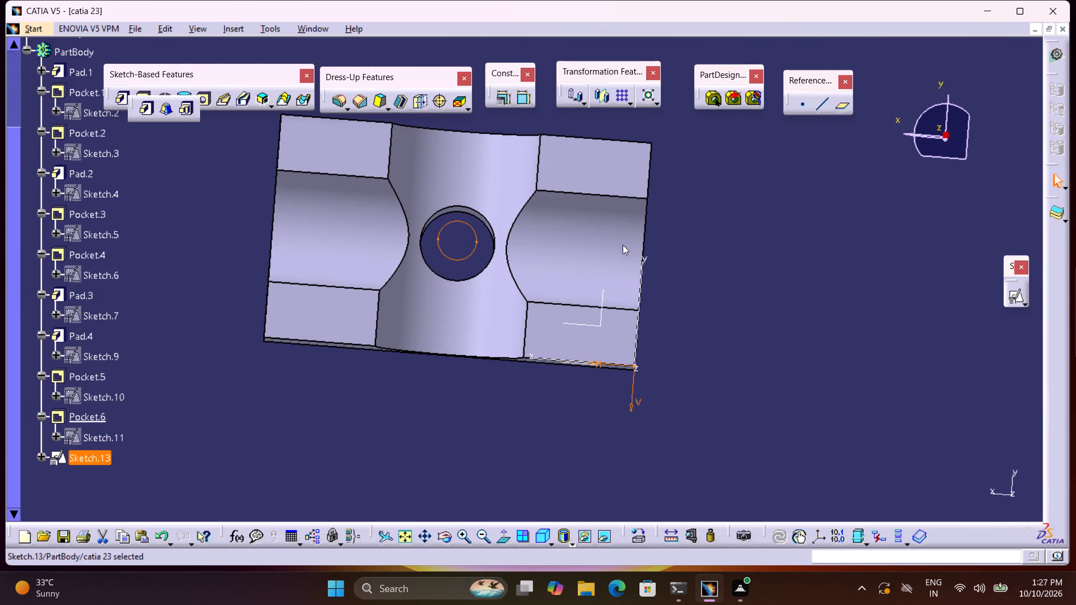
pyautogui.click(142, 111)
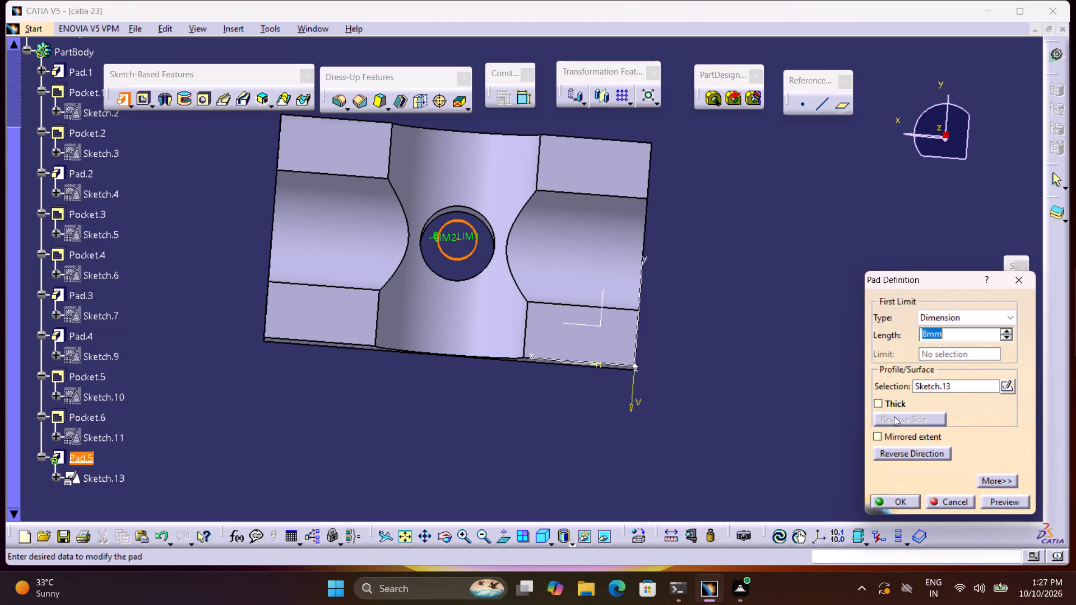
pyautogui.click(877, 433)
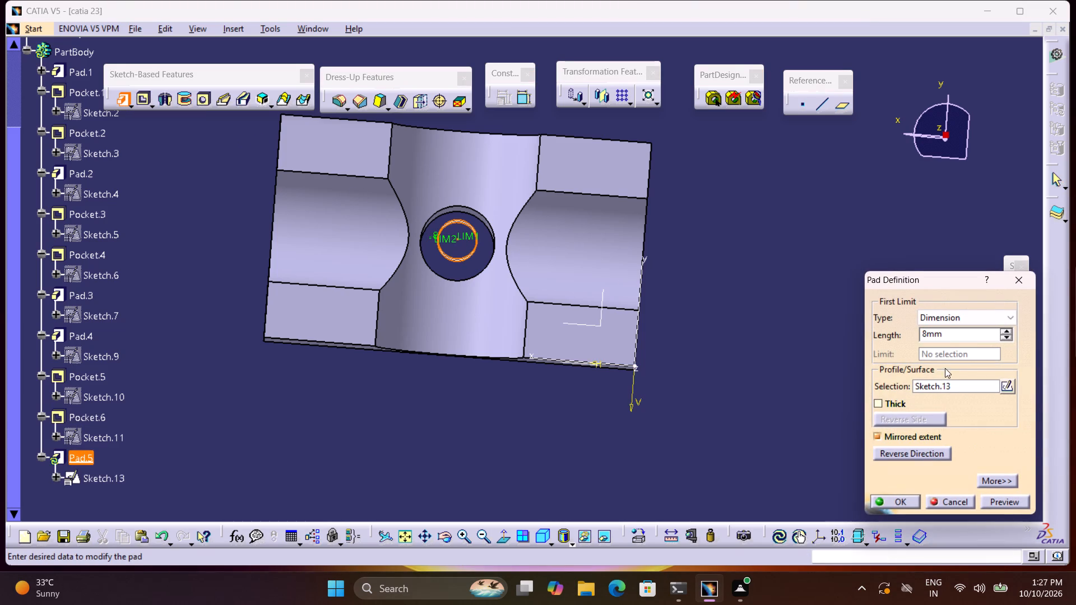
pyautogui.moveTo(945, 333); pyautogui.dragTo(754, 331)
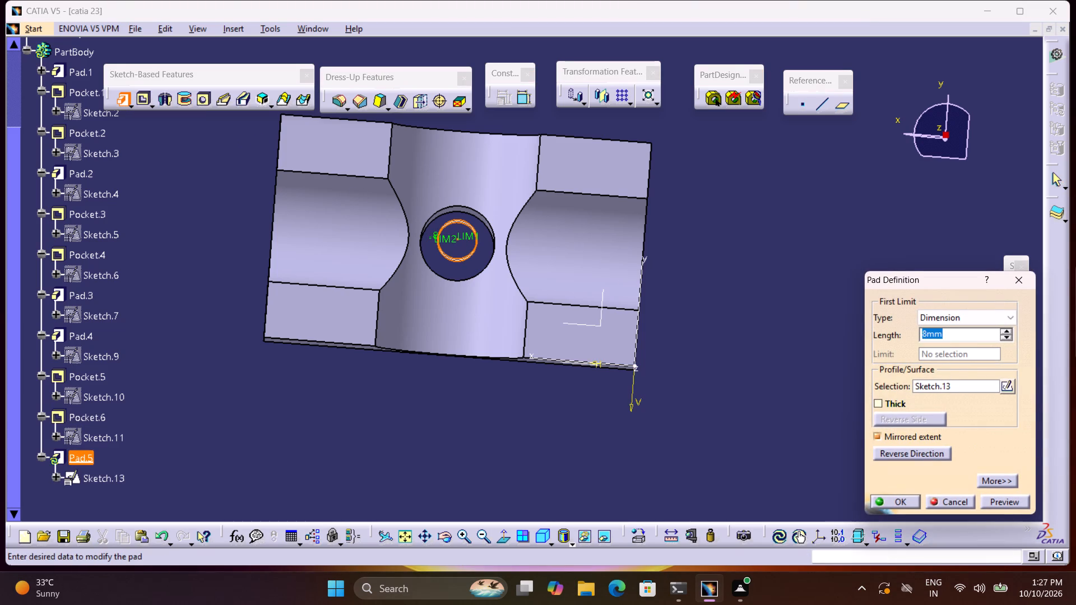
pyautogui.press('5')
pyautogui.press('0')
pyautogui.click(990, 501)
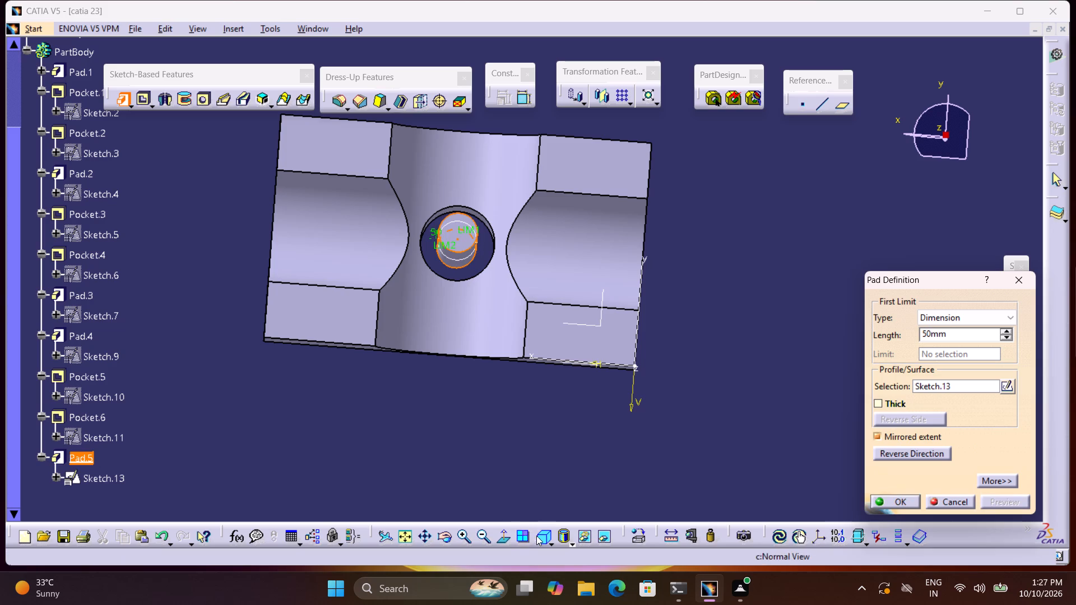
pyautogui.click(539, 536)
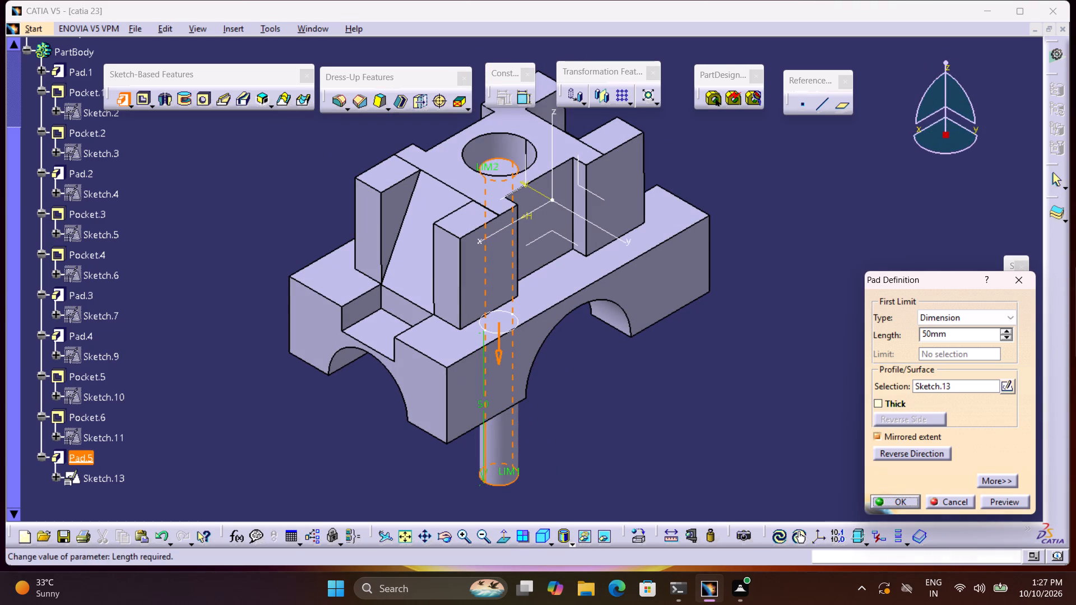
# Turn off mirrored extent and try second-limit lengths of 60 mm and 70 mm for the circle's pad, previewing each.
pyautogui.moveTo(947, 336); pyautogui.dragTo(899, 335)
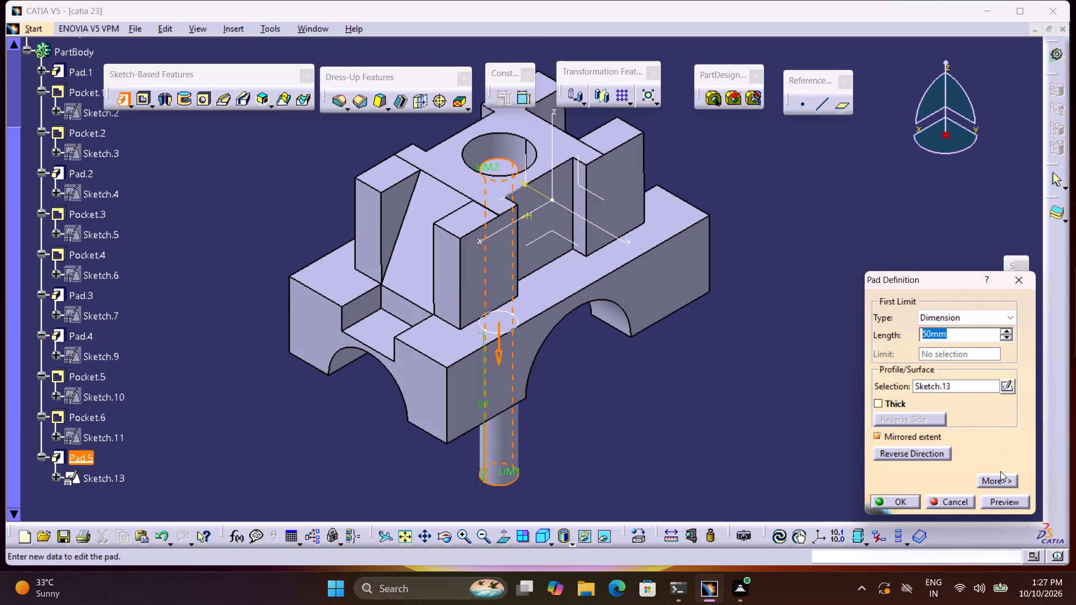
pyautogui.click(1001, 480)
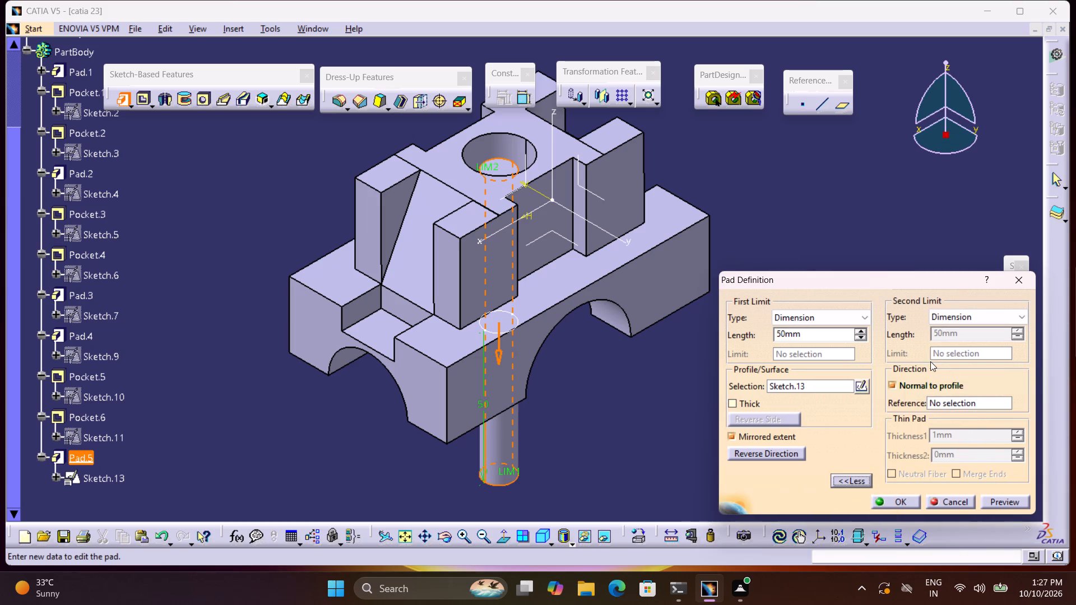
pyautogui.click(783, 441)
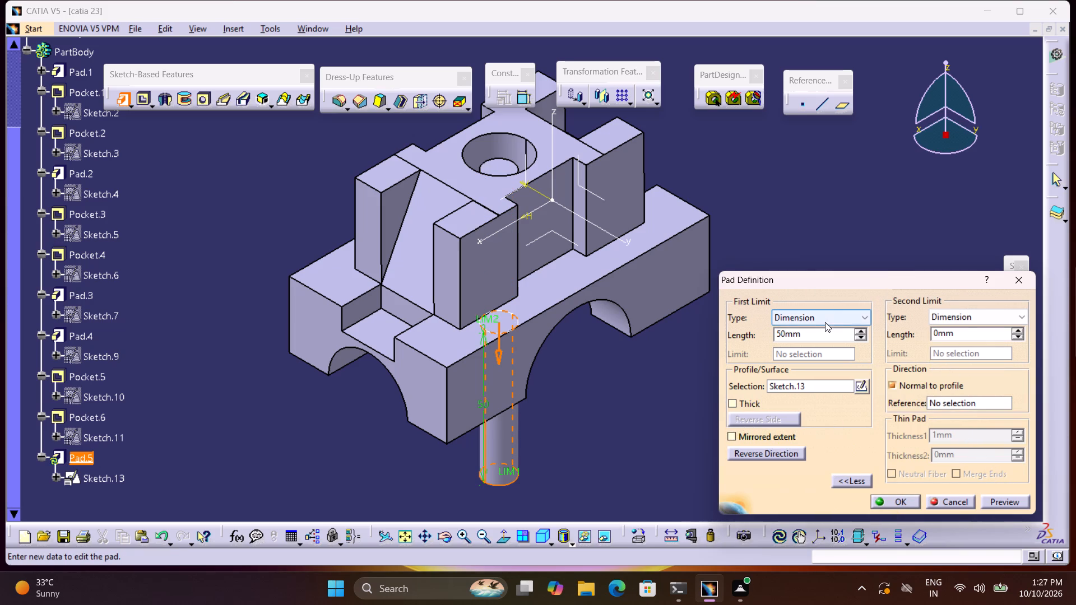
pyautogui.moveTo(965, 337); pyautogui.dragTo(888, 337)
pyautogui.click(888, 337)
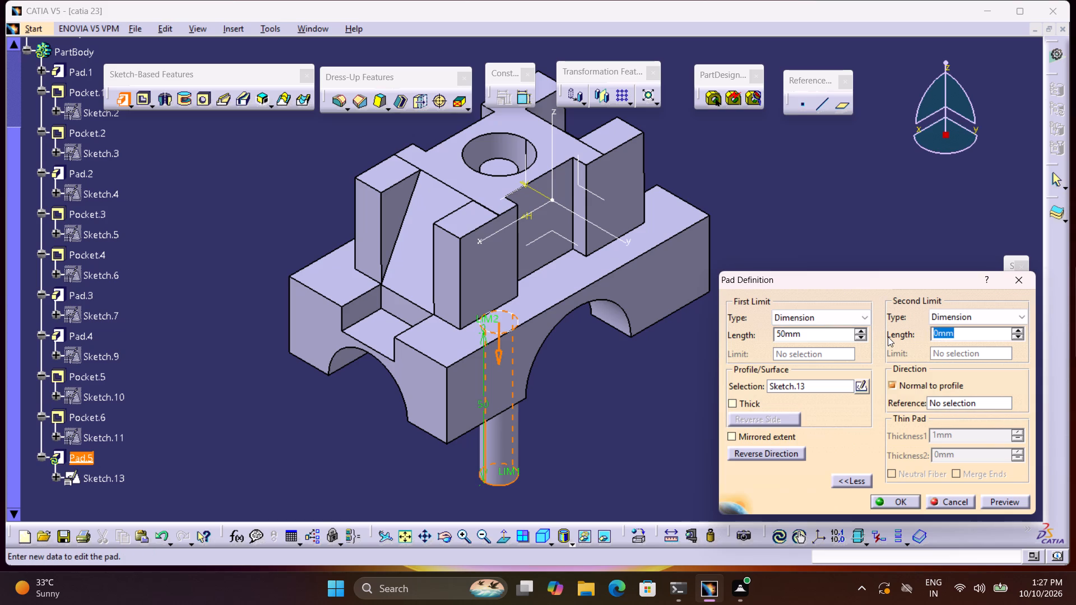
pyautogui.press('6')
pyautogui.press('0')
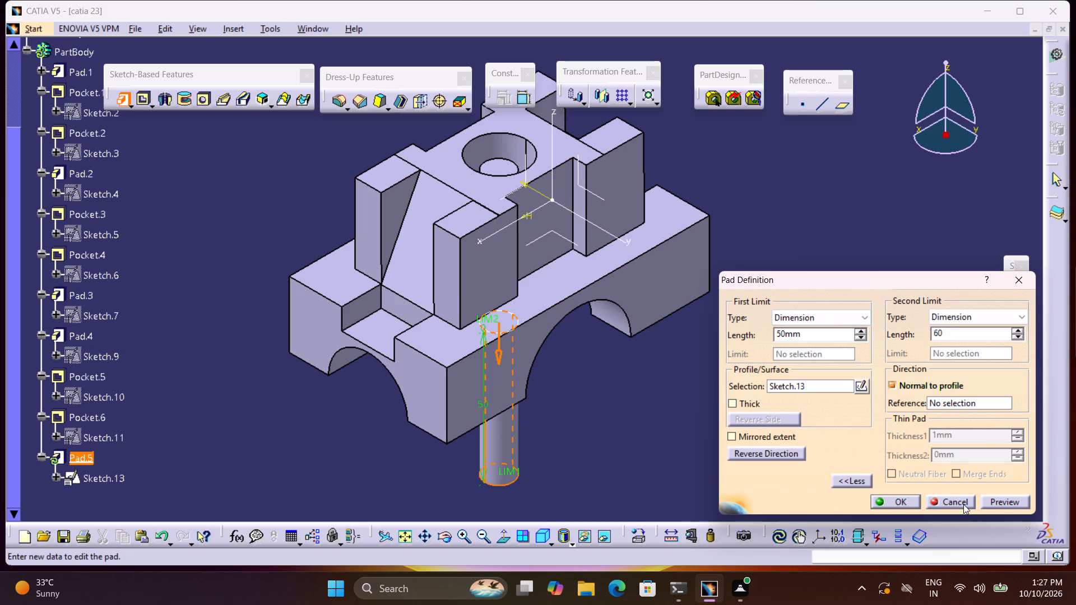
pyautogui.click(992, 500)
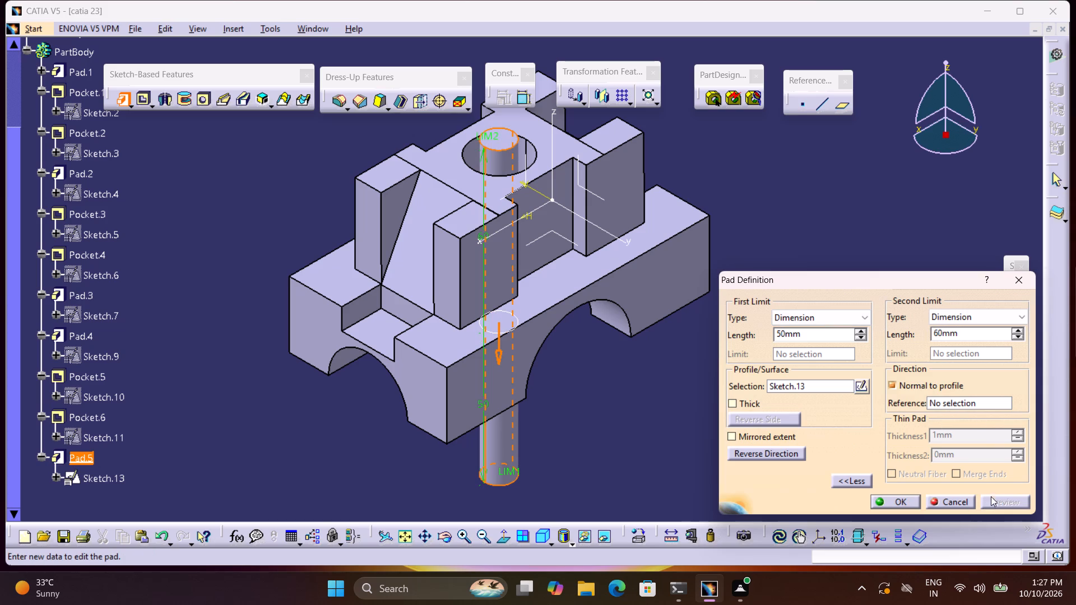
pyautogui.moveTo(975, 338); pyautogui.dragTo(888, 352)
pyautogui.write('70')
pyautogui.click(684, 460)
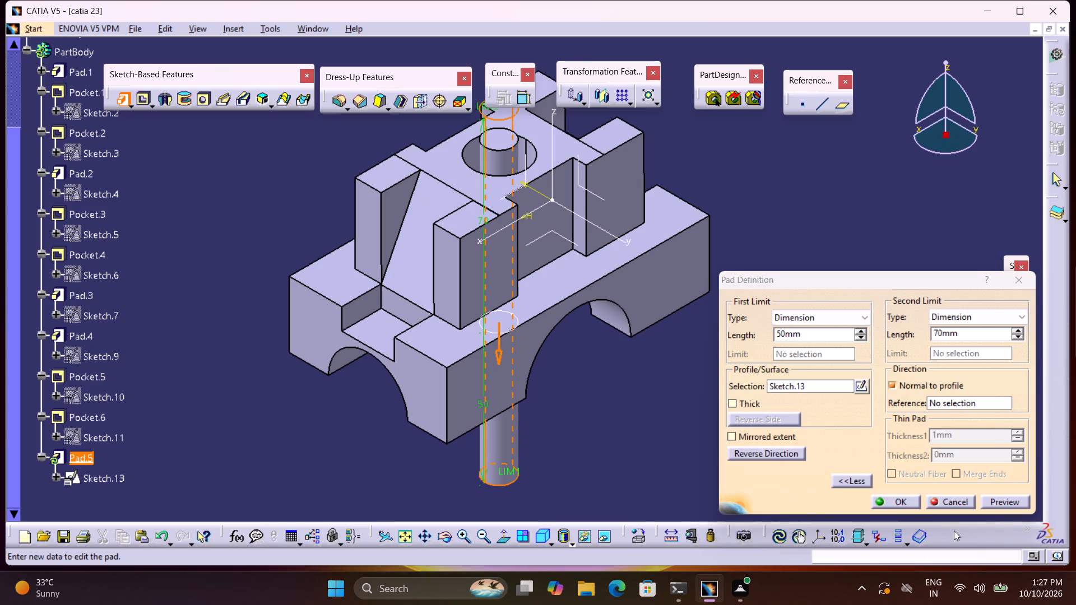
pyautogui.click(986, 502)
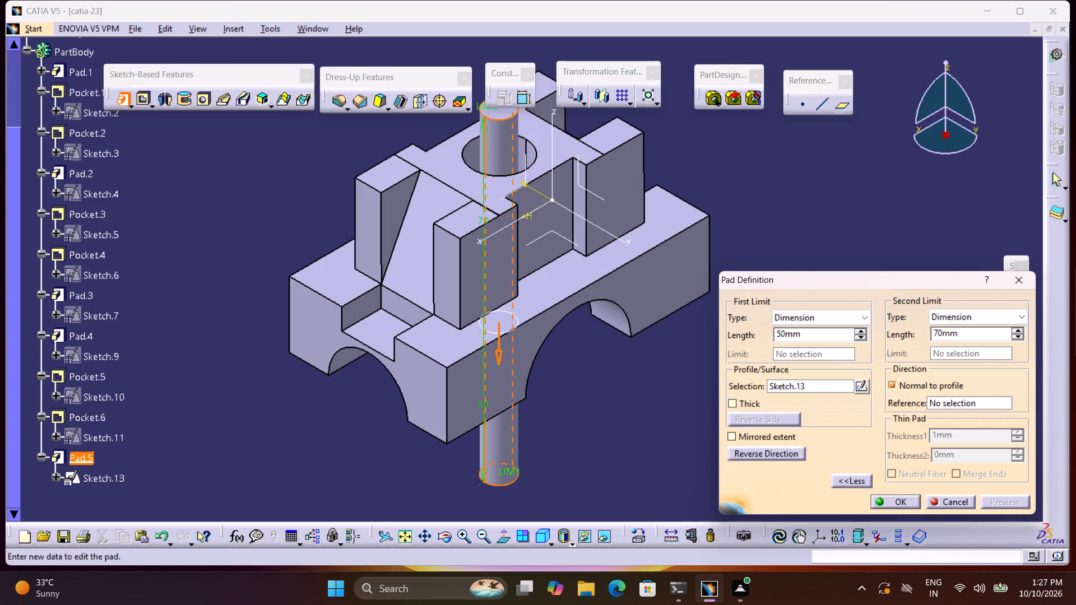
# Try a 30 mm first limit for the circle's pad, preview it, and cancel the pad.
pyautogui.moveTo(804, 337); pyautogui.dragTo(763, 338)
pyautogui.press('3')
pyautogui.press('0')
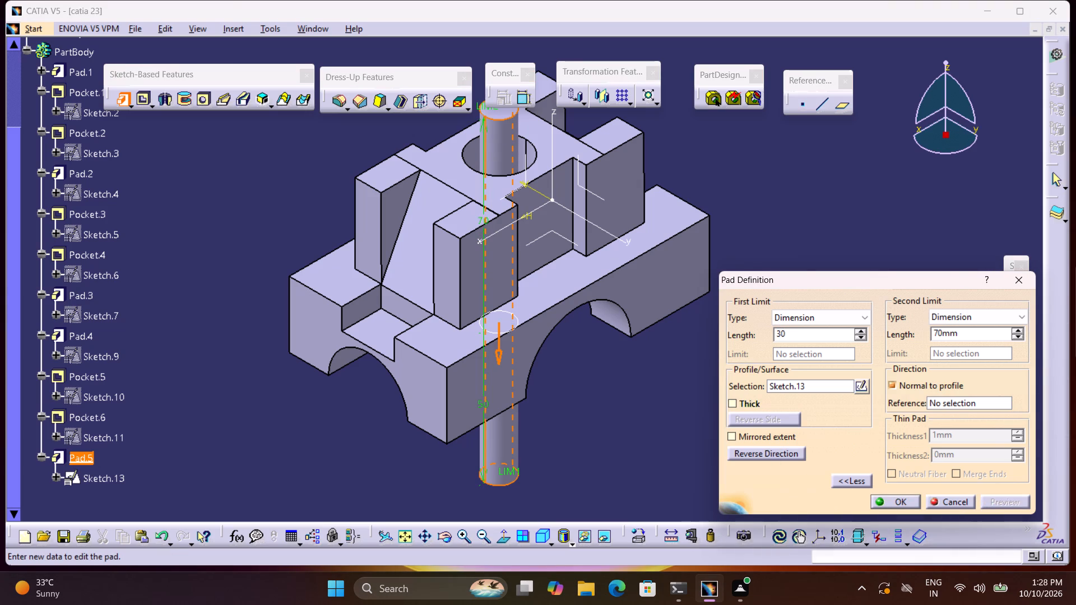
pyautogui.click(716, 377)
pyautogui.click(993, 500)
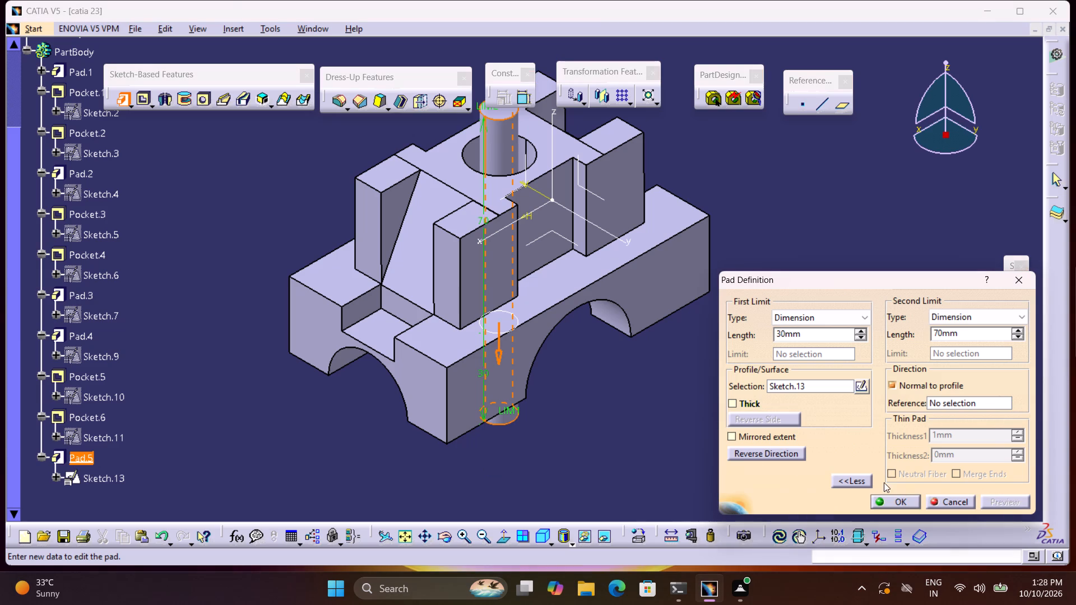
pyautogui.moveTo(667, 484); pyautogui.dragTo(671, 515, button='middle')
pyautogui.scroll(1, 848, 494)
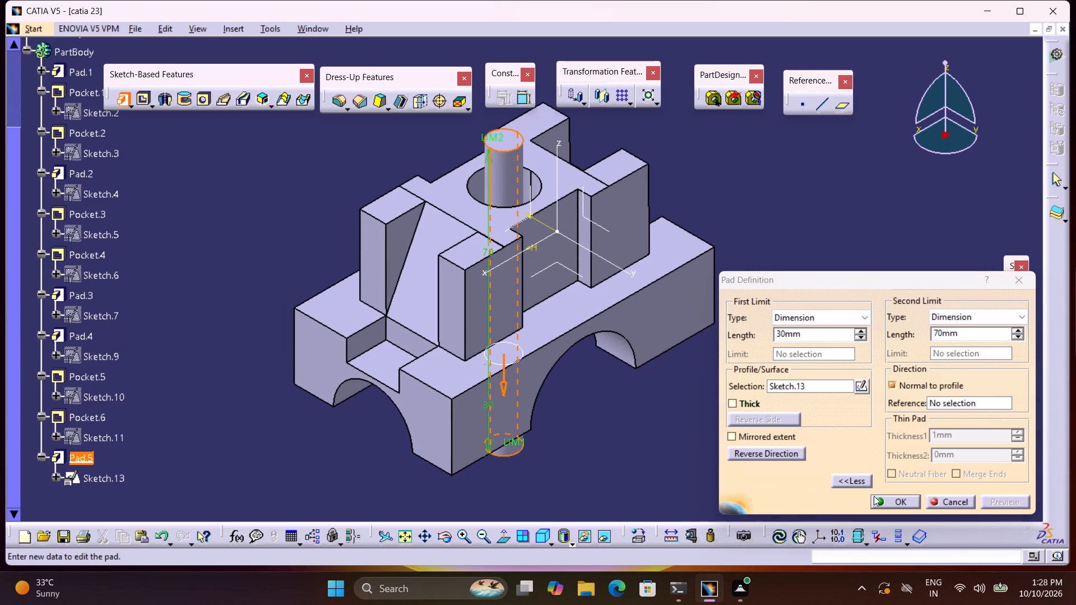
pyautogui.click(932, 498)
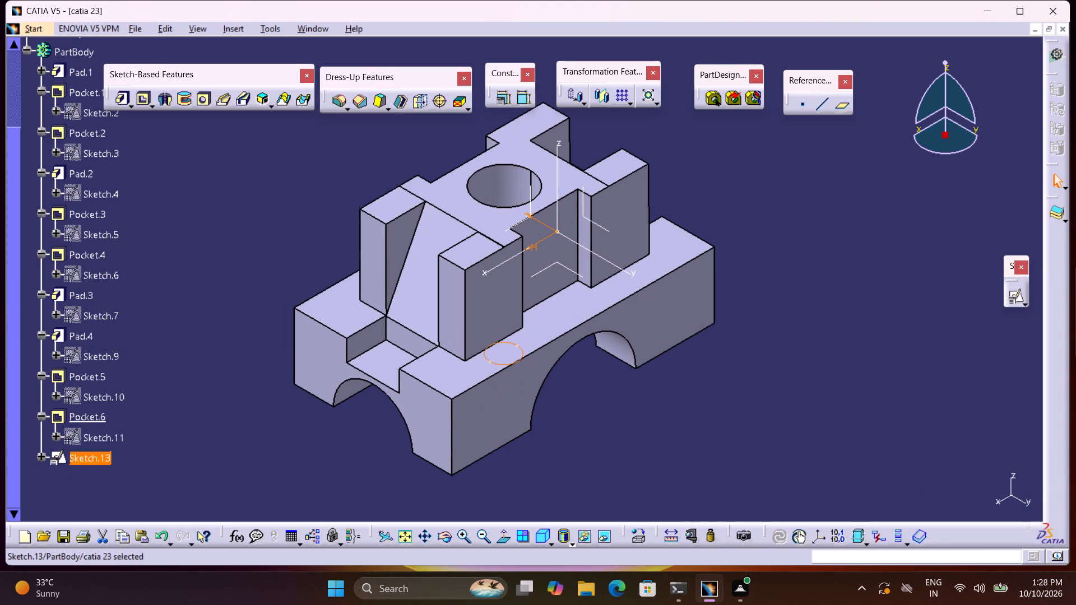
# Reopen the small circle's sketch on the base's underside and delete the circle at the hole's centre.
pyautogui.doubleClick(83, 463)
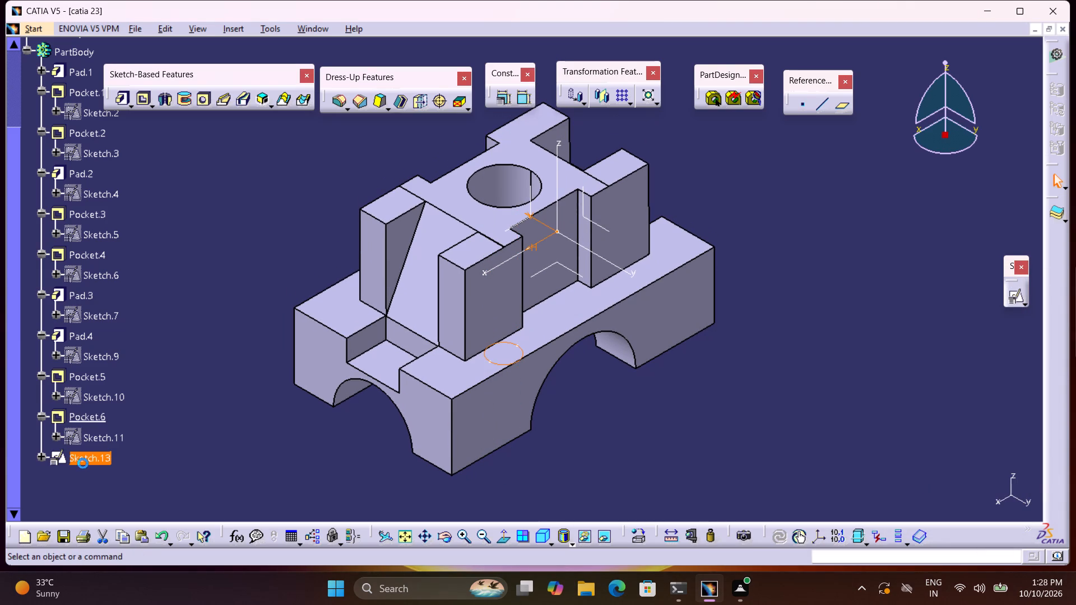
pyautogui.doubleClick(92, 450)
pyautogui.click(621, 364)
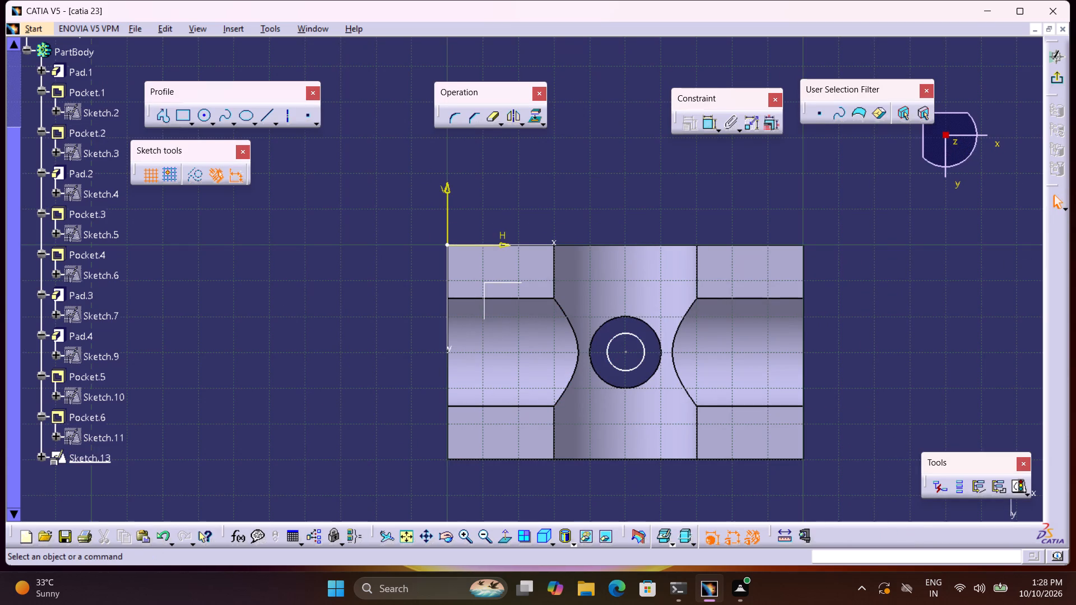
pyautogui.click(624, 369)
pyautogui.press('Home')
pyautogui.press('Delete')
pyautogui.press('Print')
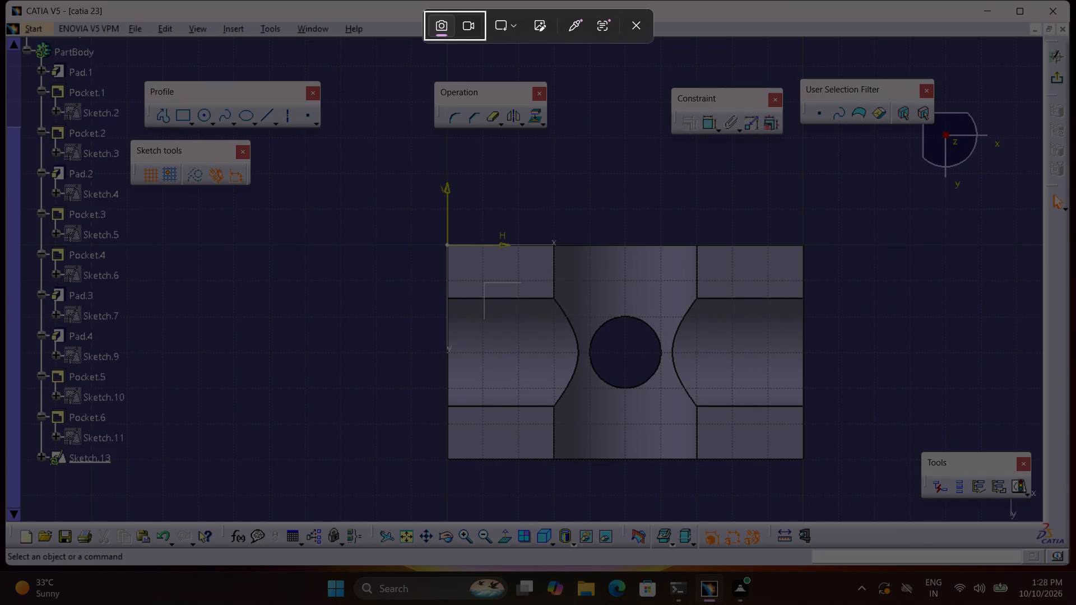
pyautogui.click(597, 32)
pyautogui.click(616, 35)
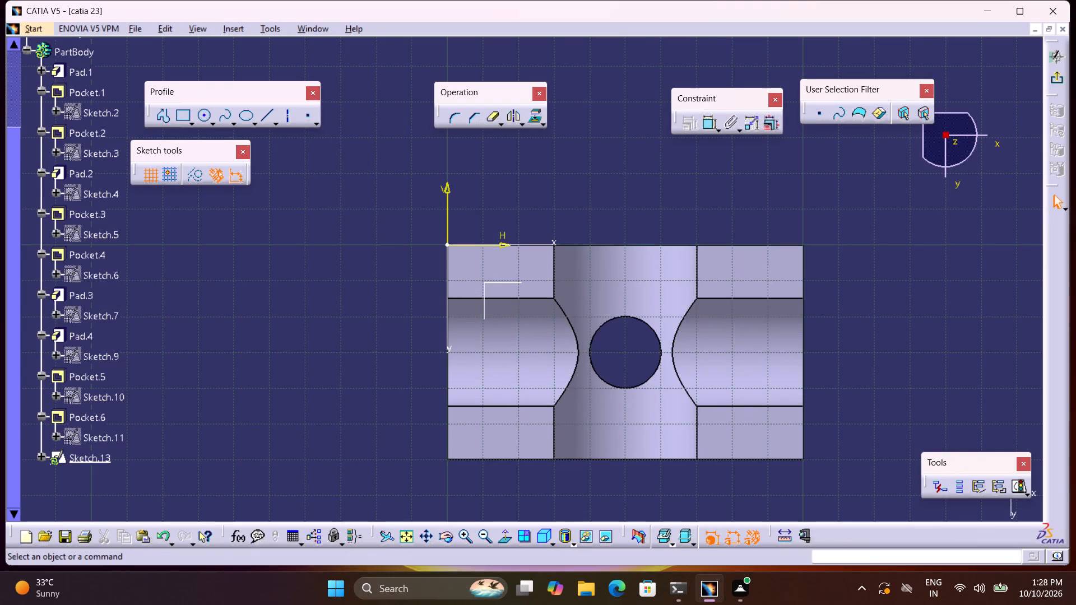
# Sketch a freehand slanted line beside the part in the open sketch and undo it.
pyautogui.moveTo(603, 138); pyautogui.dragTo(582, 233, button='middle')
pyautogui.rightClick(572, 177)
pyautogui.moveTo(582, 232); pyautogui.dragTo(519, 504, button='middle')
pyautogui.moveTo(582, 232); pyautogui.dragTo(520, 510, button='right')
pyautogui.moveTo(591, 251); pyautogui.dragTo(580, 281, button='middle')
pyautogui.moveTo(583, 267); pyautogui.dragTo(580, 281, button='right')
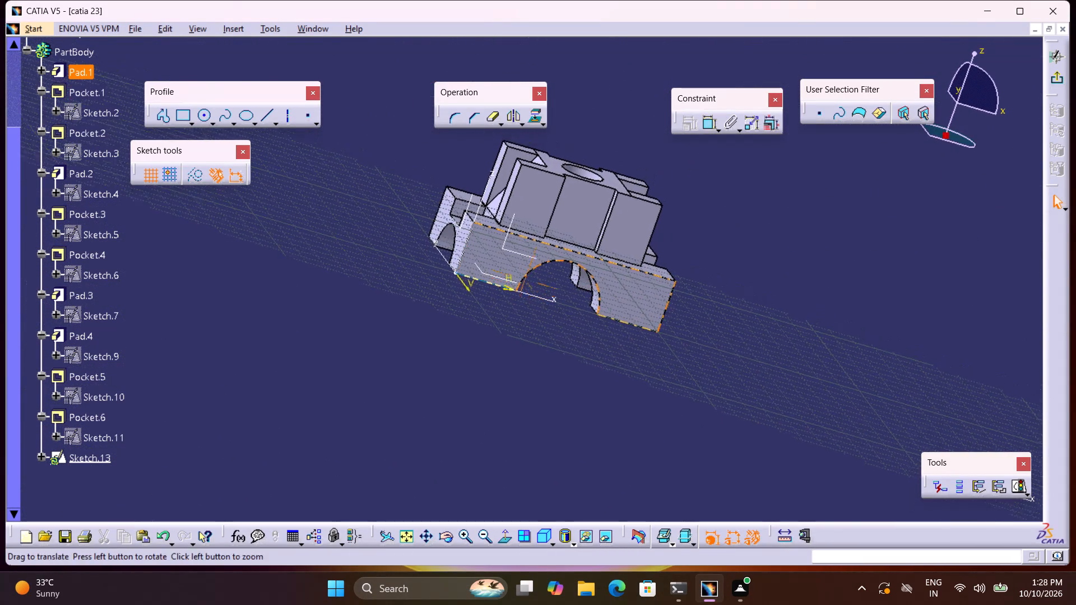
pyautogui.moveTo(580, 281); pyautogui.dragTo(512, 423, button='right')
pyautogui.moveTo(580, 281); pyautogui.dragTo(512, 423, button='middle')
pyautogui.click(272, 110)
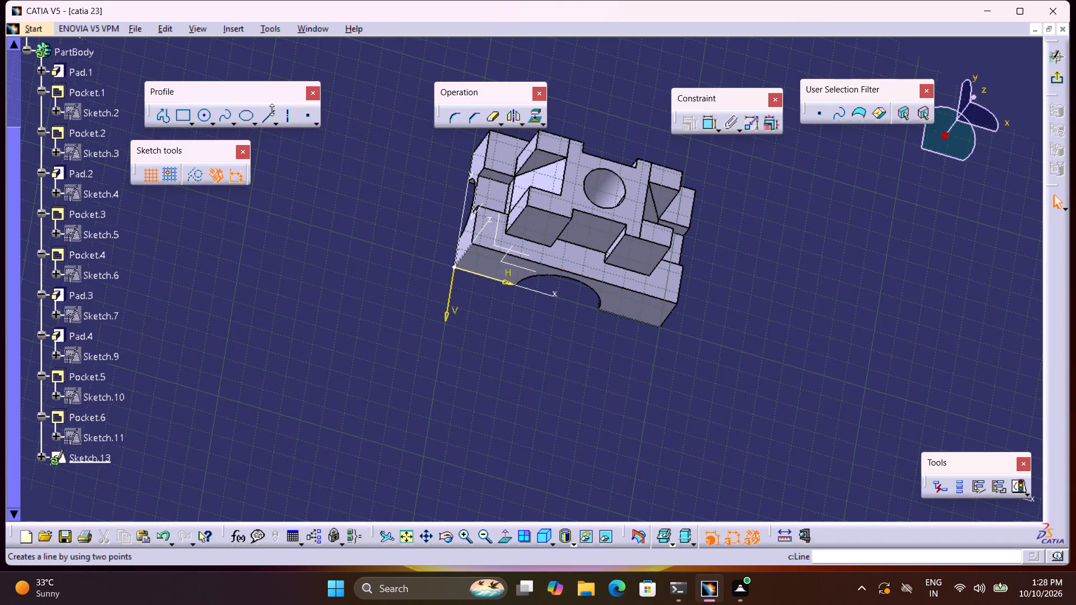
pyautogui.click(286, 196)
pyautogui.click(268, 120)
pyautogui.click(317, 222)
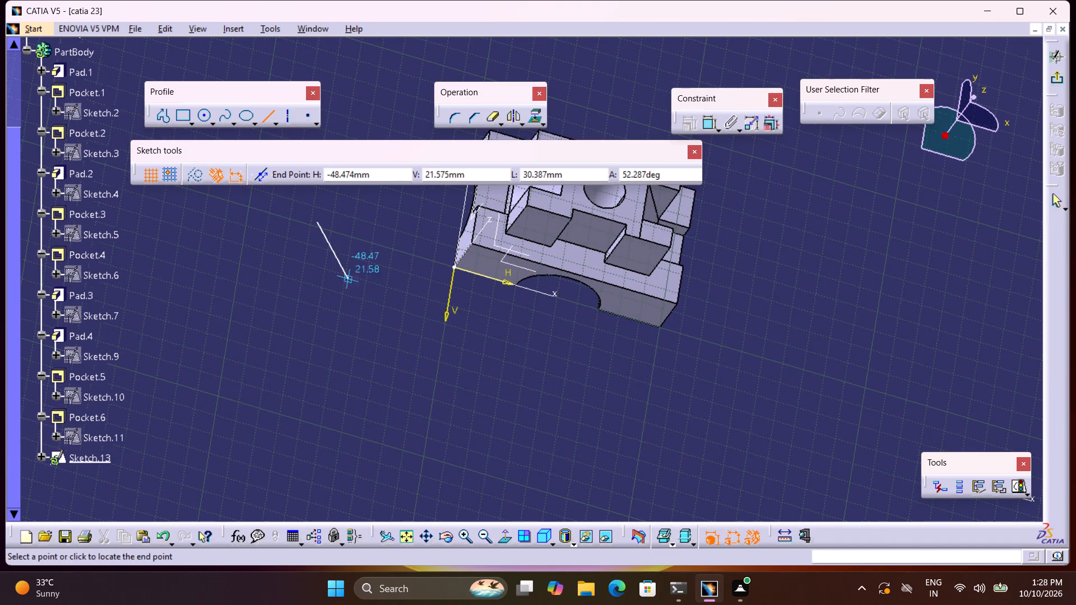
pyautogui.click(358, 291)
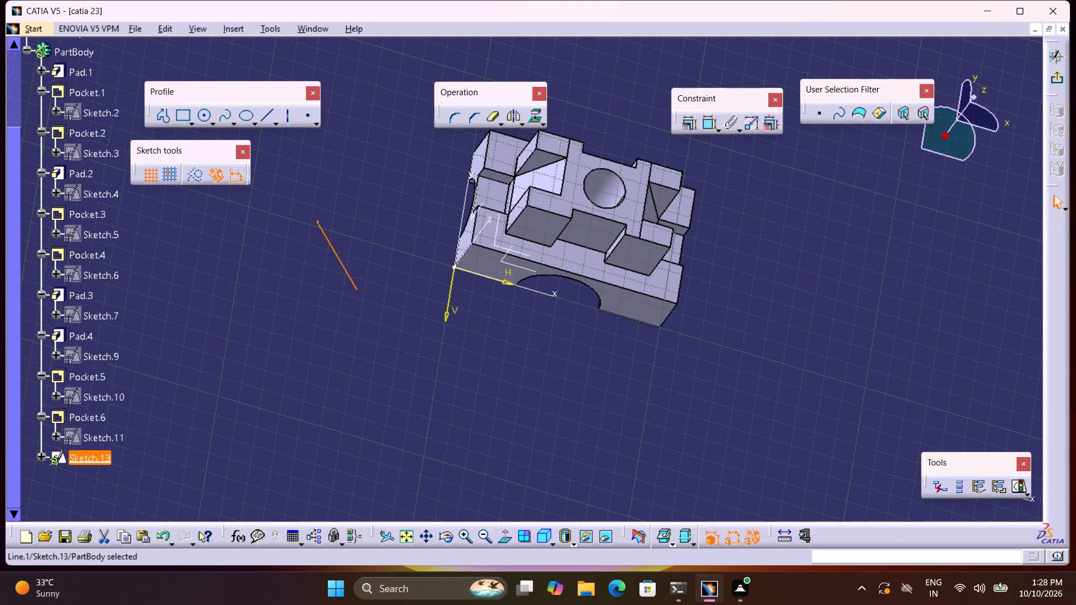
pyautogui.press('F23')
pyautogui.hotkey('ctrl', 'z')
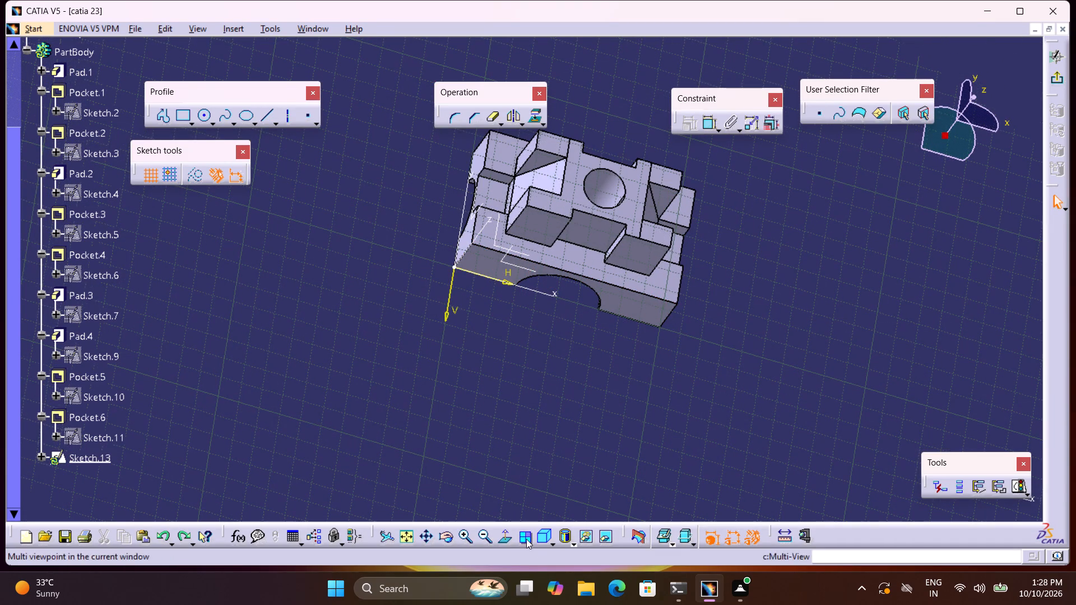
# Exit the emptied sketch and frame the part enlarged in a near-isometric view.
pyautogui.click(546, 543)
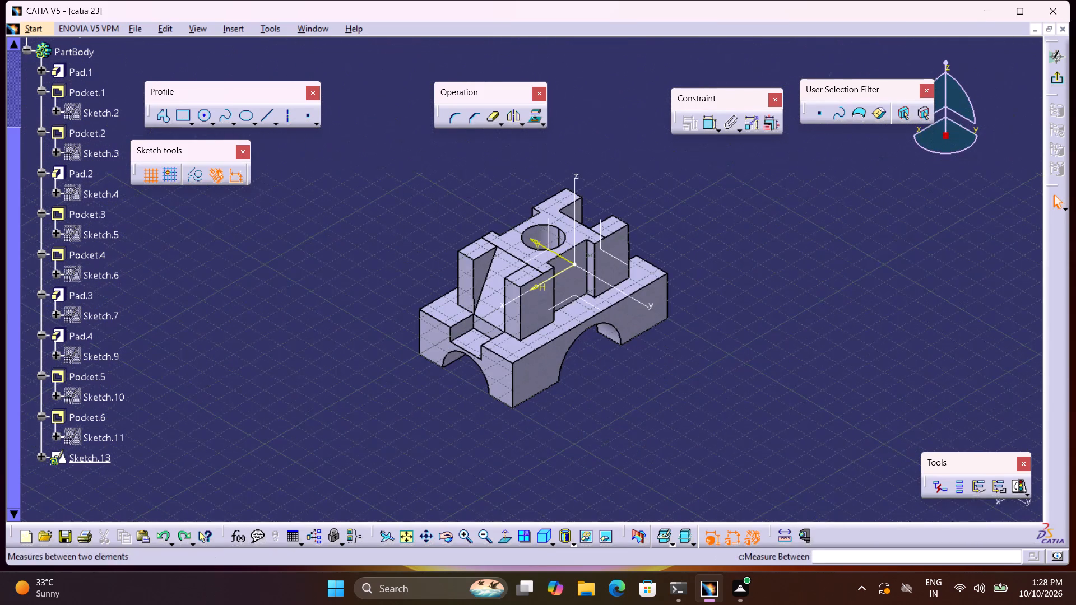
pyautogui.click(1046, 87)
pyautogui.click(1057, 80)
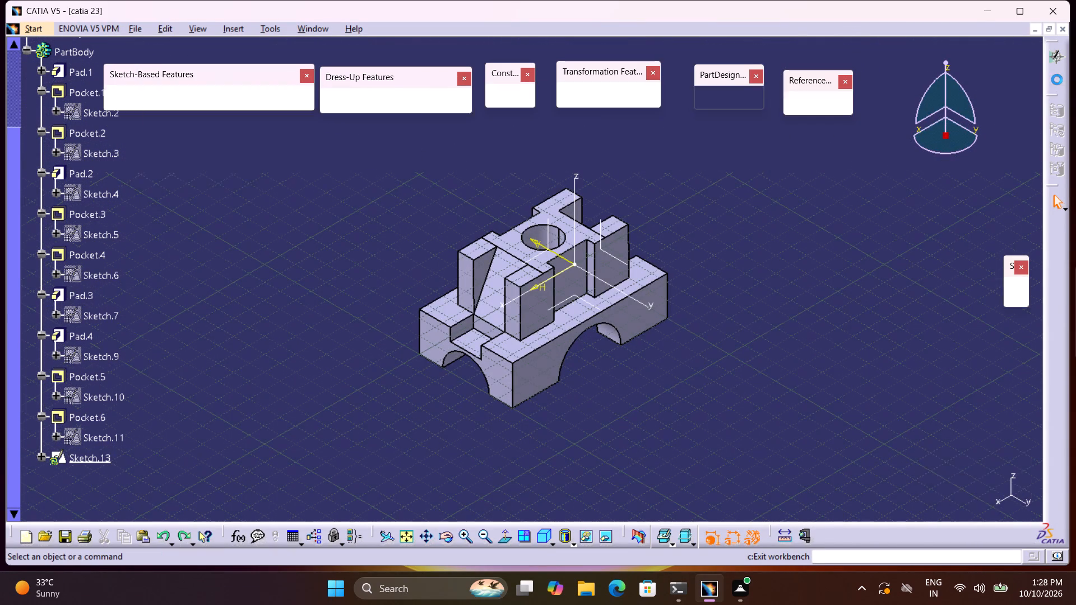
pyautogui.moveTo(741, 319); pyautogui.dragTo(738, 313, button='middle')
pyautogui.rightClick(738, 313)
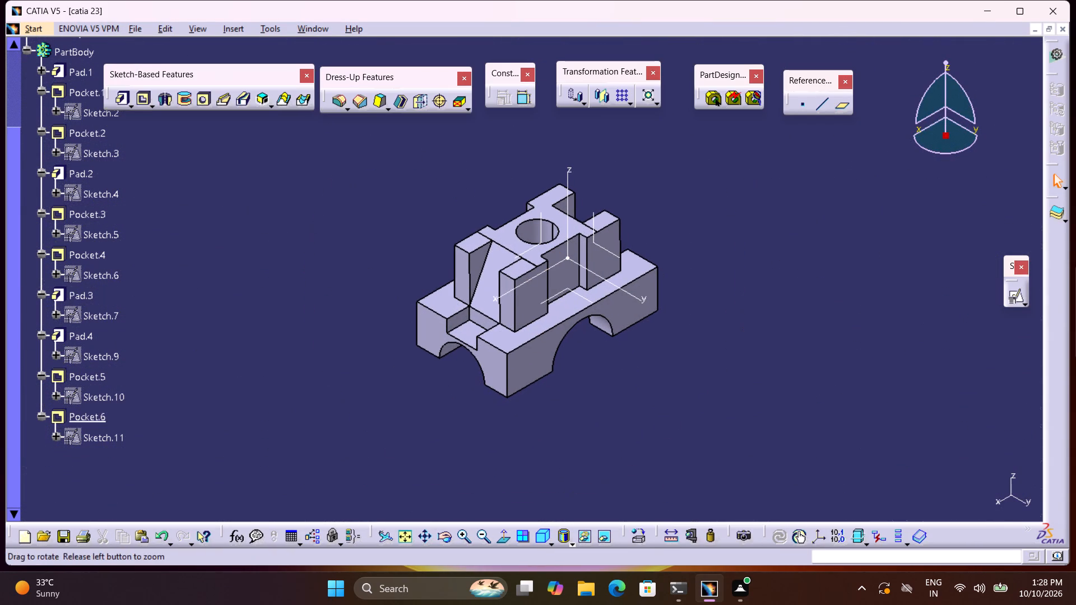
pyautogui.moveTo(738, 313); pyautogui.dragTo(713, 236, button='middle')
pyautogui.moveTo(731, 332); pyautogui.dragTo(727, 267, button='middle')
pyautogui.moveTo(690, 383); pyautogui.dragTo(697, 427, button='middle')
pyautogui.rightClick(694, 412)
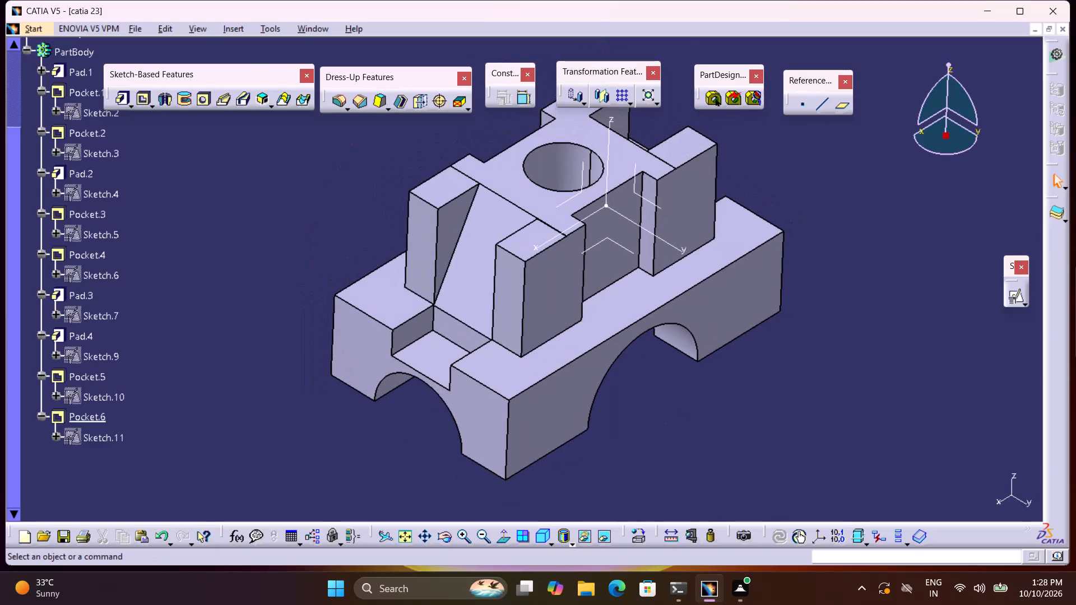
pyautogui.moveTo(679, 399); pyautogui.dragTo(679, 441, button='middle')
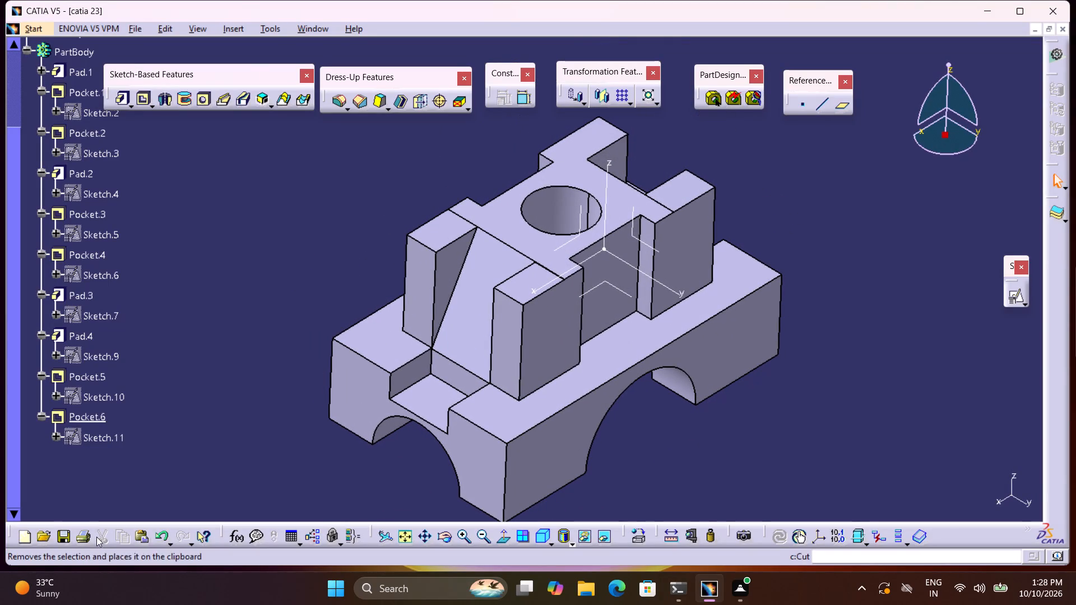
# Save the part on the Desktop as catia 23 in CATPart format, copying the file name for reuse.
pyautogui.click(67, 536)
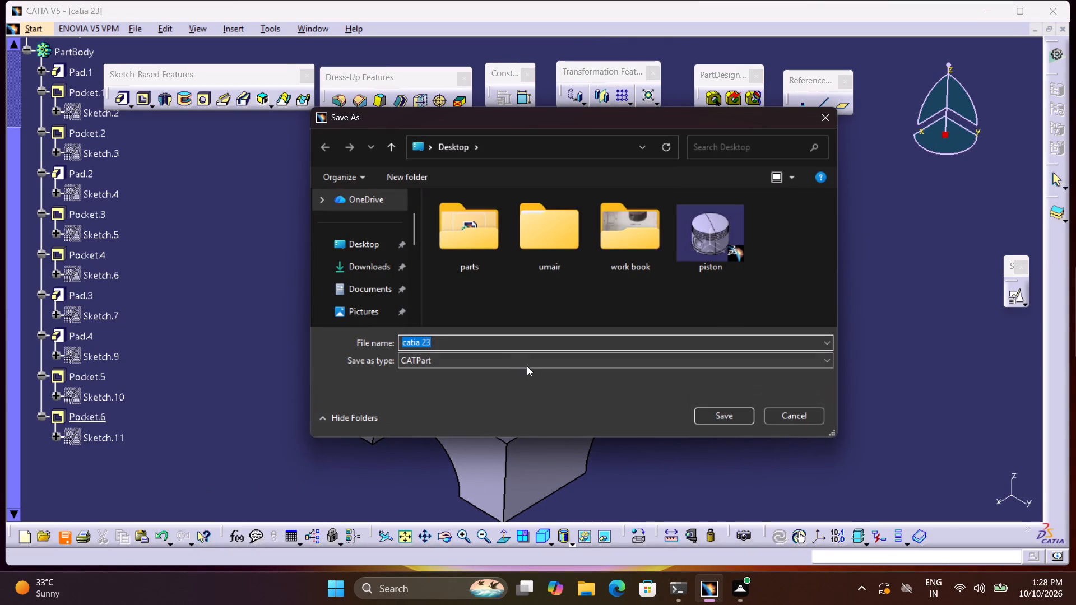
pyautogui.click(342, 240)
pyautogui.click(445, 346)
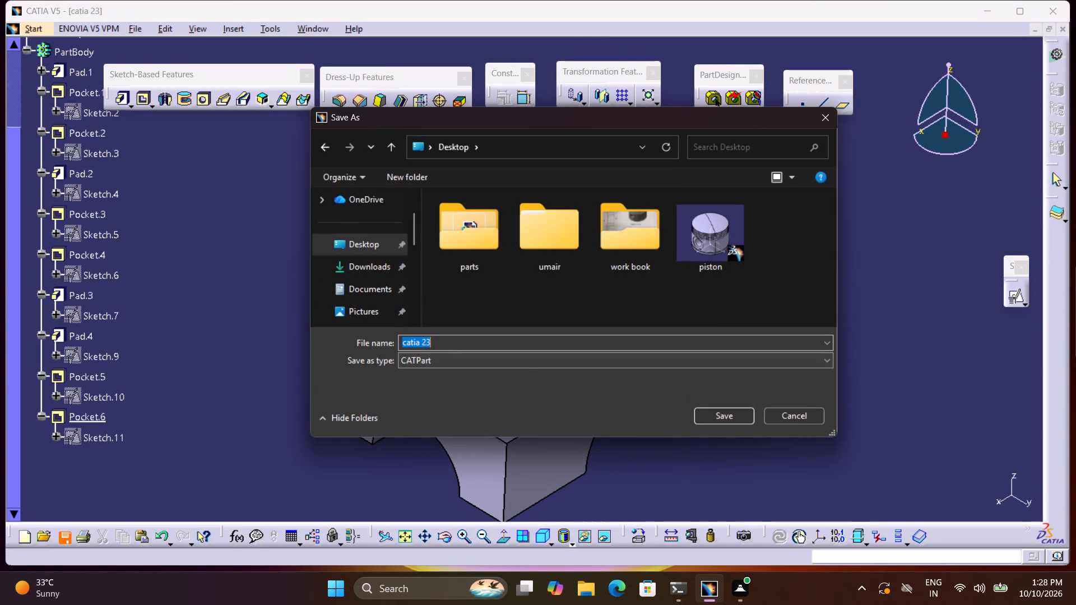
pyautogui.hotkey('ctrl', 'c')
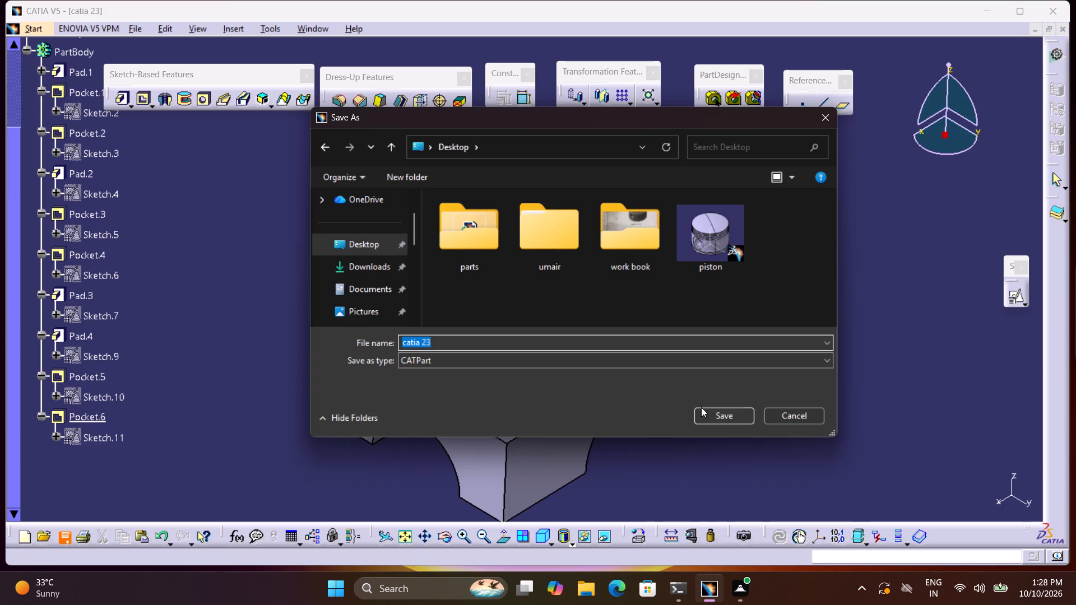
pyautogui.click(709, 410)
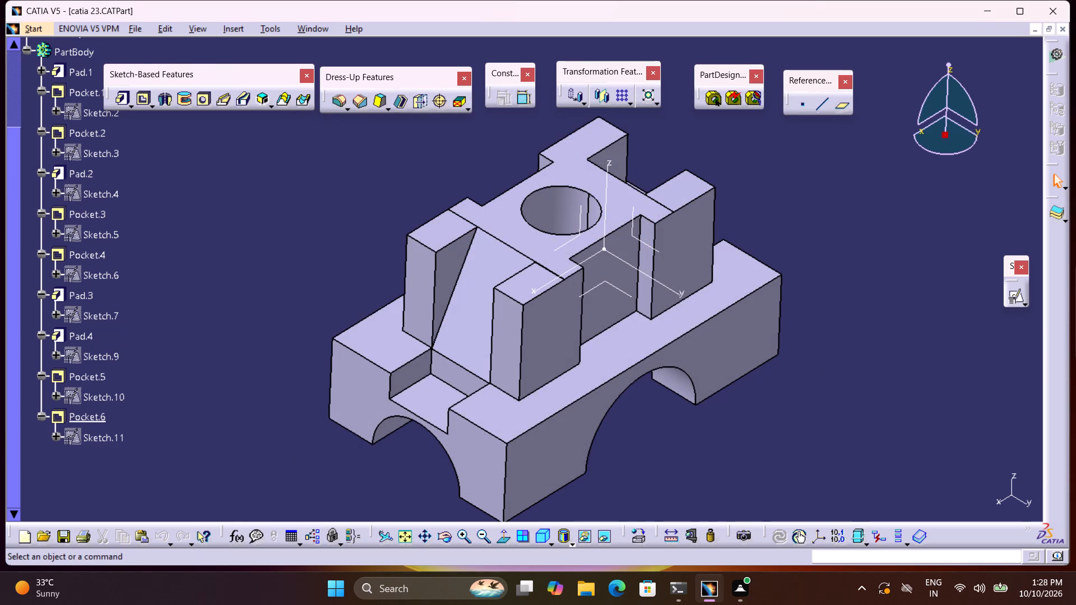
# Print the whole document with Microsoft Print to PDF, saving the PDF on the Desktop under the copied name catia 23.
pyautogui.hotkey('ctrl', 'p')
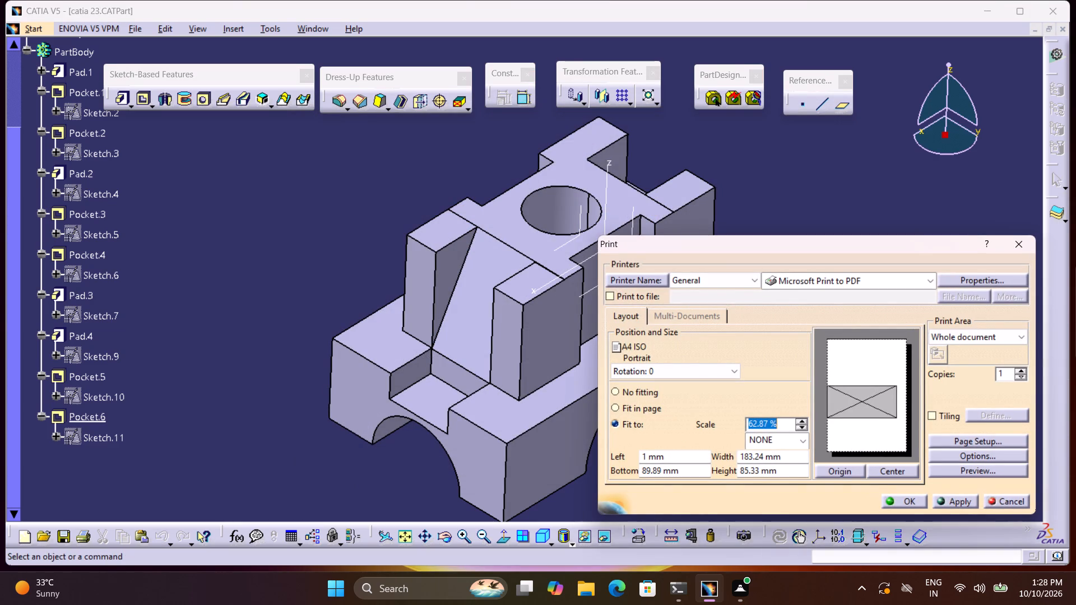
pyautogui.click(920, 501)
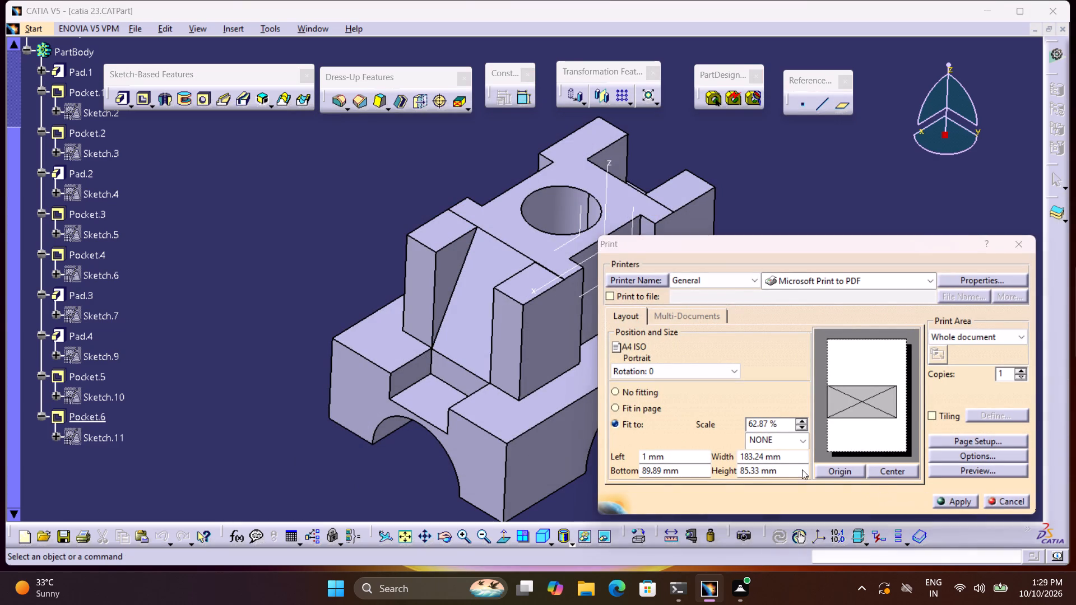
pyautogui.click(602, 336)
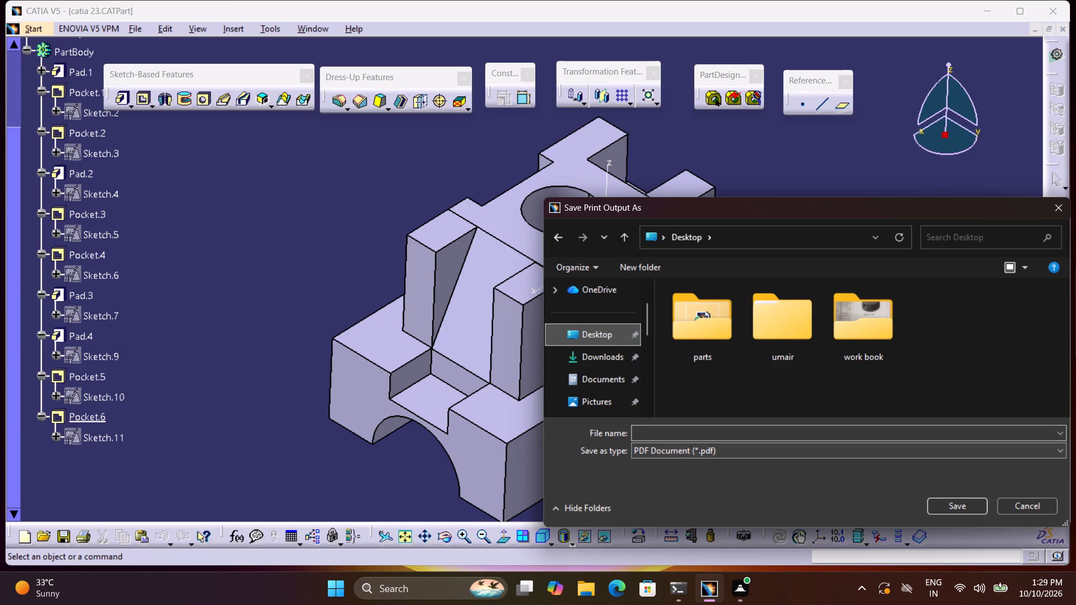
pyautogui.click(674, 438)
pyautogui.hotkey('ctrl', 'v')
pyautogui.click(948, 500)
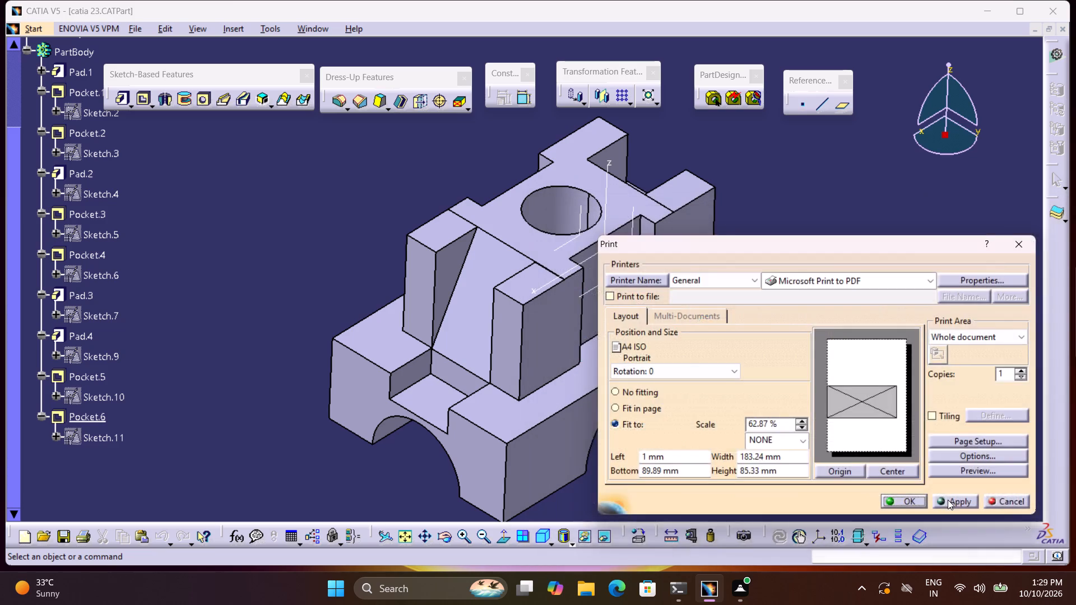